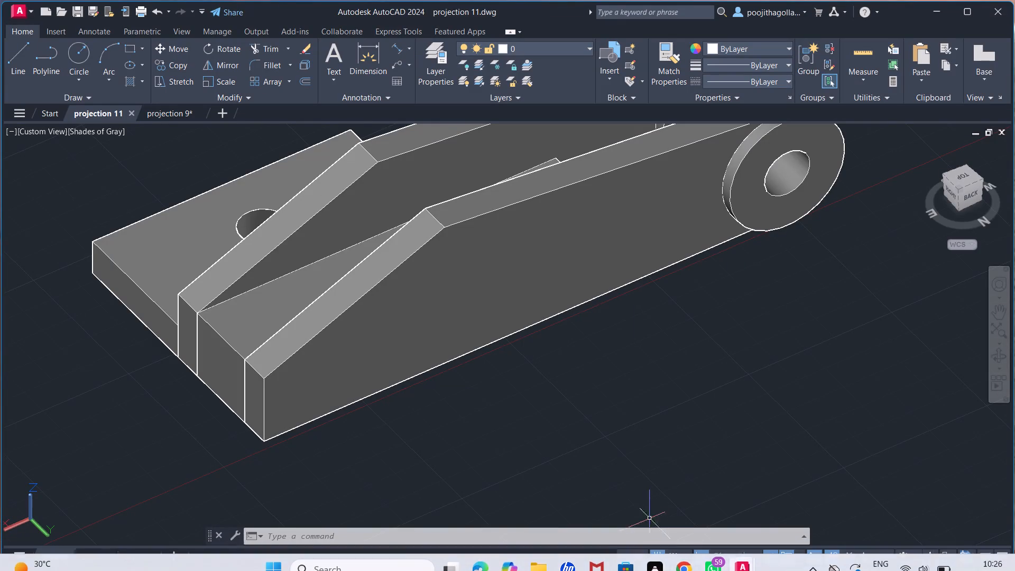
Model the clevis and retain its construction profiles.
Examine the shaded 3D bracket in projection 11, including its base plate, two sloped side arms and round bored ends.
scroll(516, 311, "down", 2)
scroll(543, 277, "up", 4)
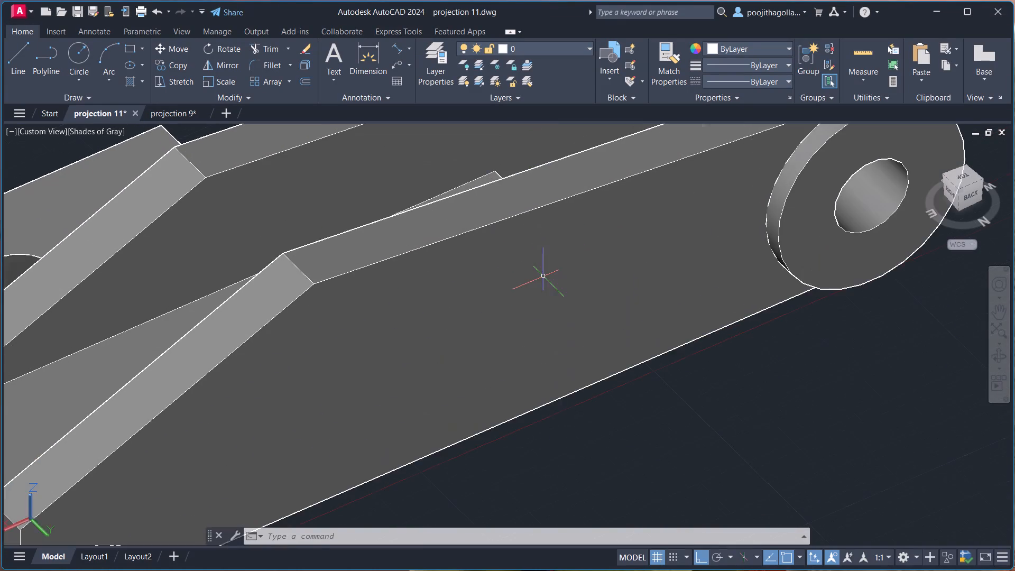
middle_click_drag(551, 277, 557, 314)
scroll(557, 314, "down", 1)
middle_click_drag(568, 334, 571, 306)
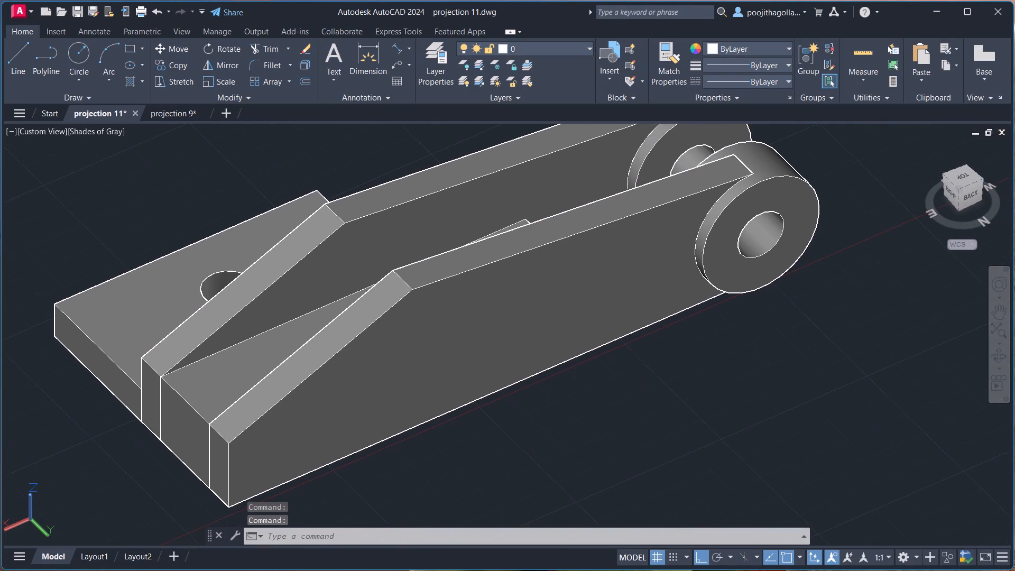
scroll(511, 296, "down", 2)
middle_click_drag(518, 290, 555, 264)
scroll(535, 263, "up", 2)
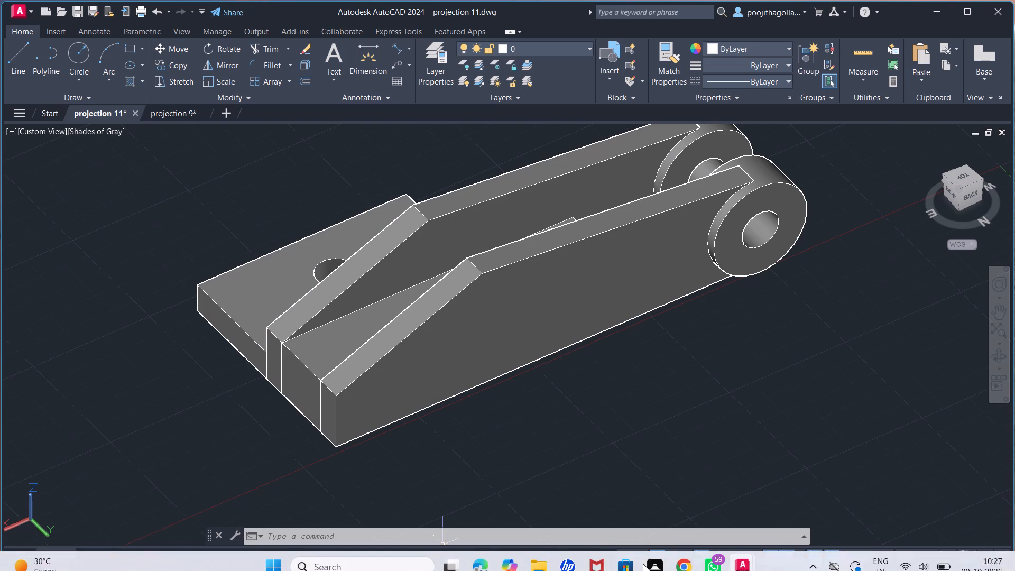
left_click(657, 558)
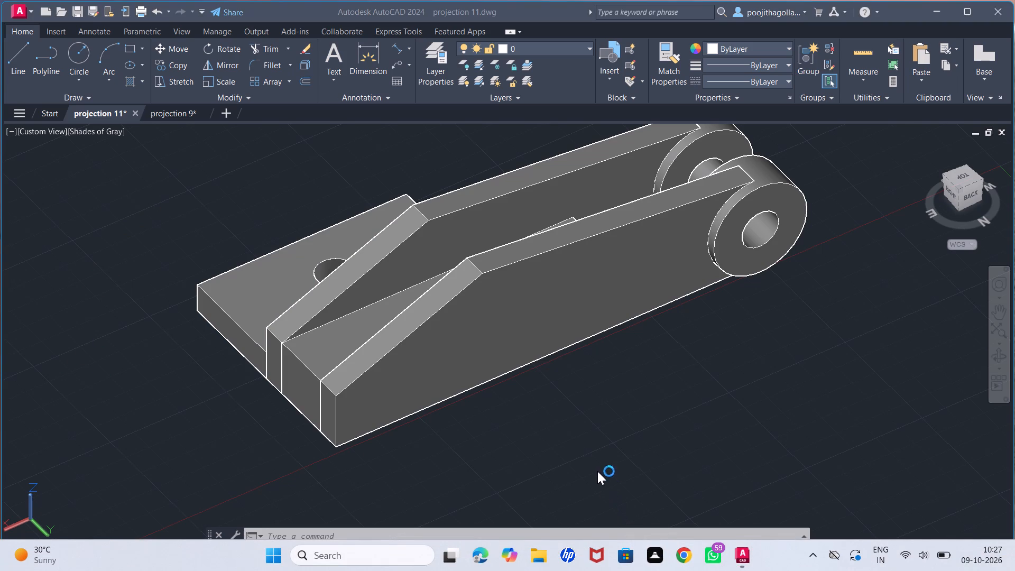
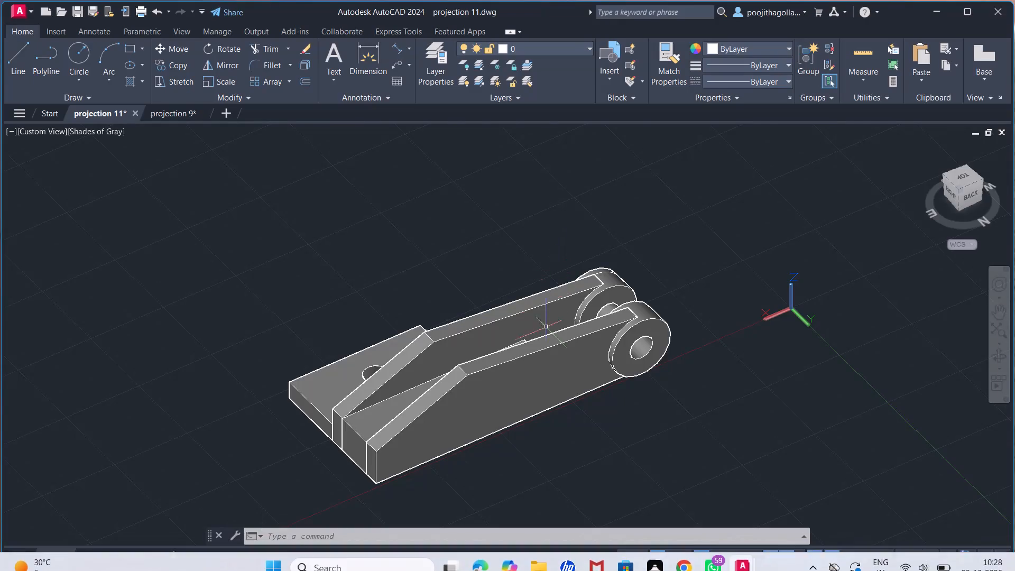
Examine the shaded bracket's near side arm, base plate hole and bored round ends up close, and the whole model from afar.
scroll(555, 392, "up", 1)
middle_click_drag(555, 392, 566, 339)
scroll(566, 339, "up", 1)
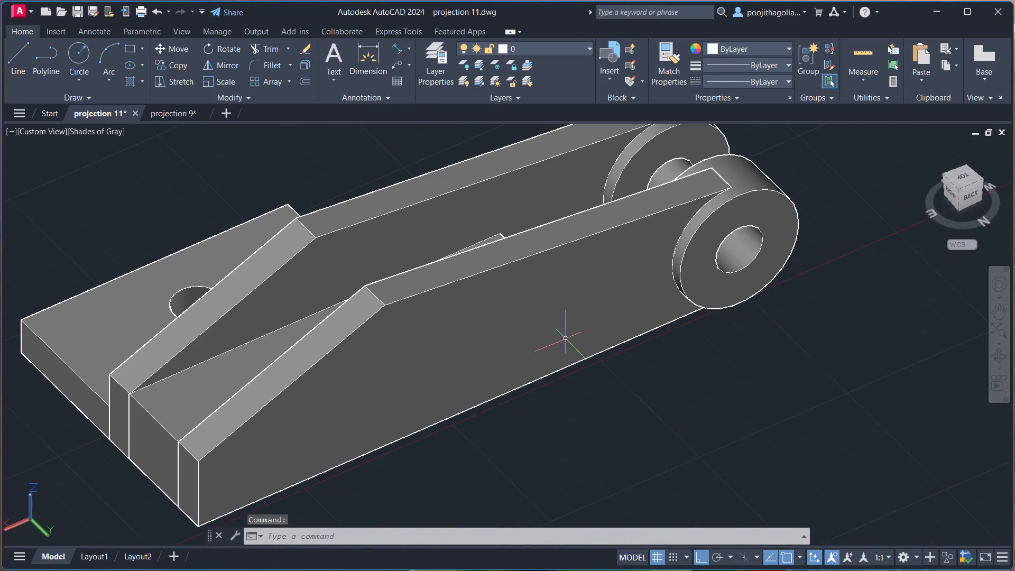
scroll(580, 314, "down", 1)
scroll(478, 320, "up", 2)
scroll(492, 310, "down", 1)
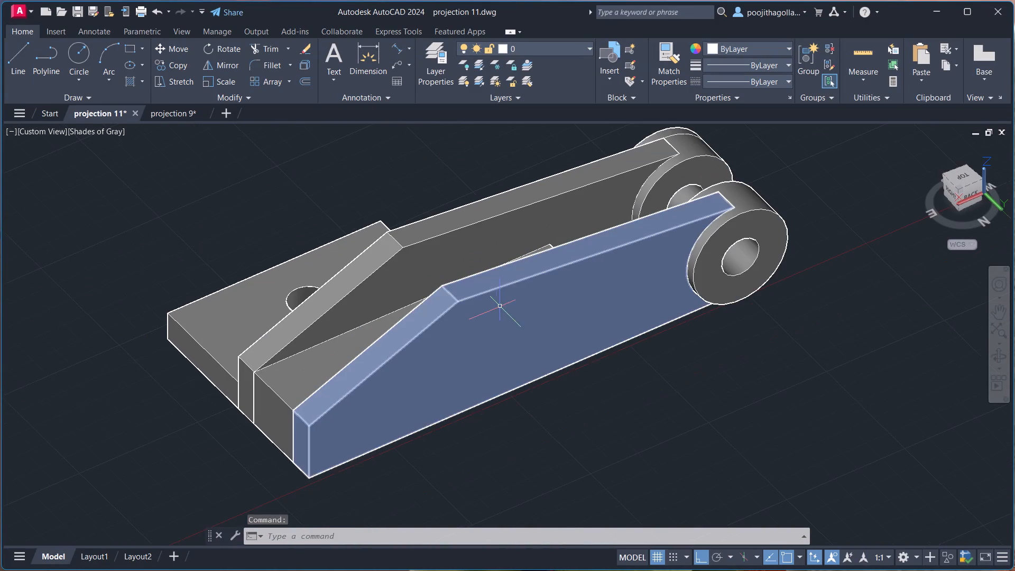
middle_click_drag(504, 311, 508, 281)
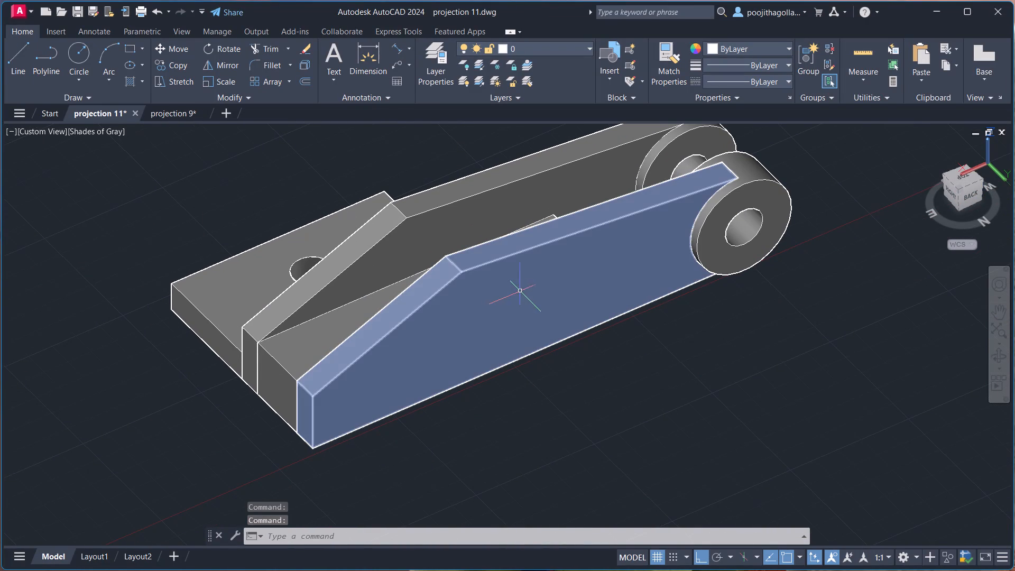
scroll(667, 299, "down", 3)
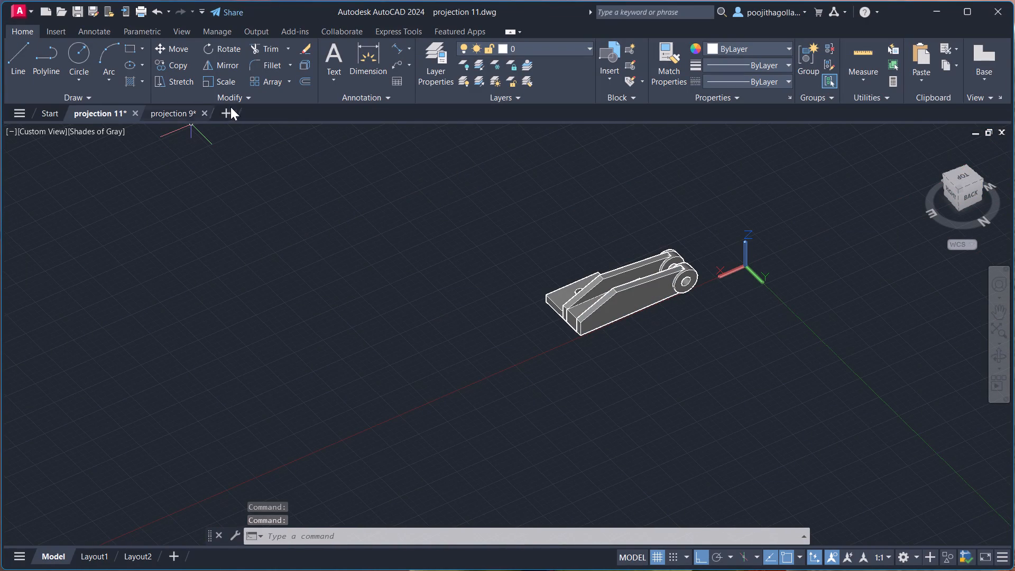
Create a new blank drawing alongside the open projection 11 and projection 9 drawings.
left_click(228, 117)
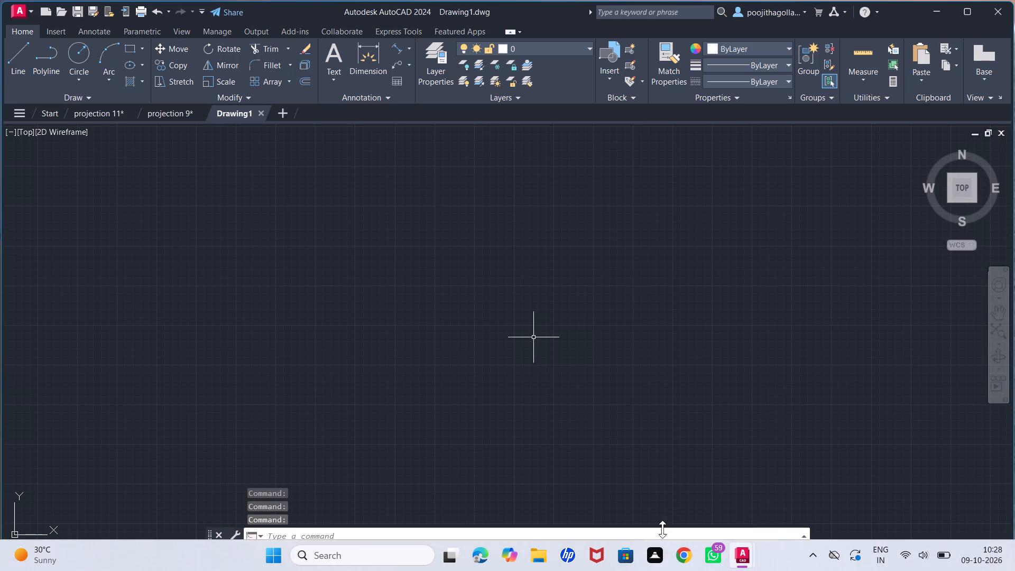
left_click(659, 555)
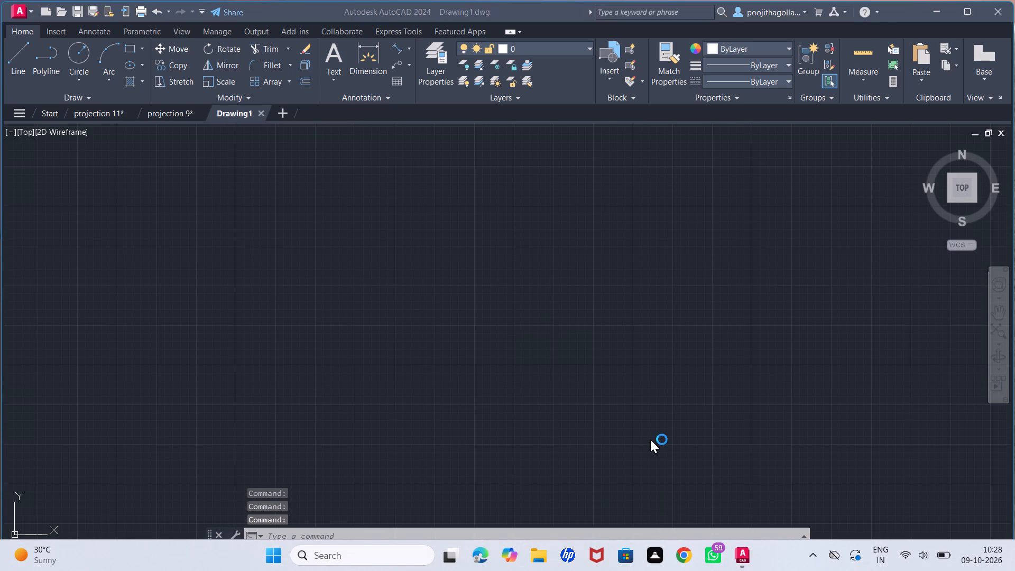
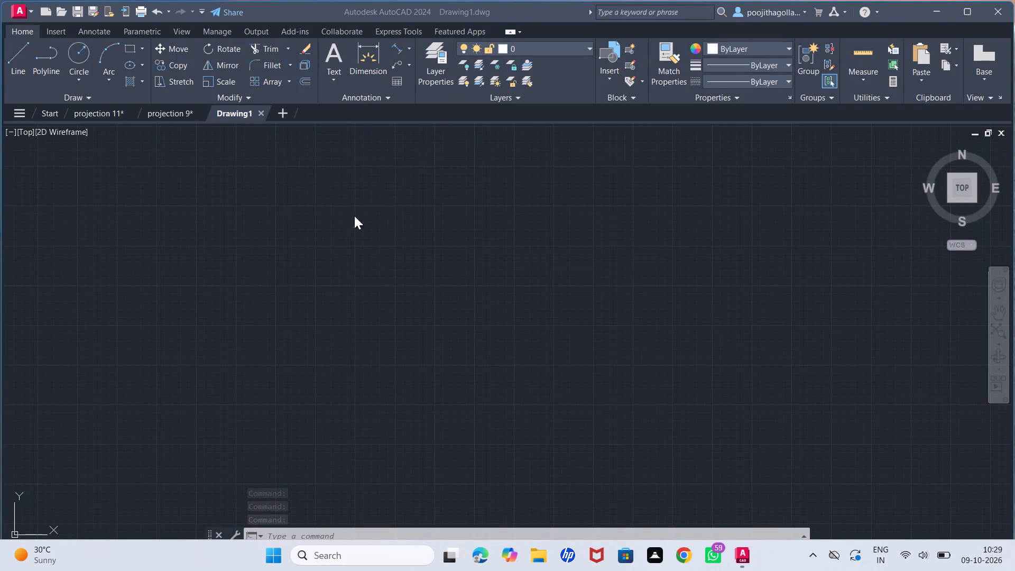
Switch the blank drawing's model view from Top to Front.
left_click(588, 347)
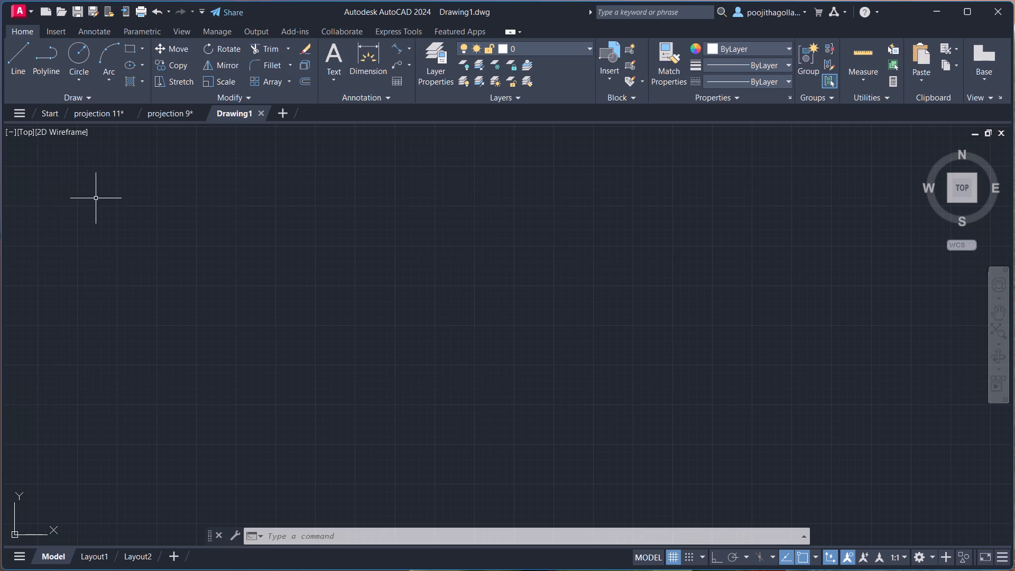
left_click(27, 123)
left_click(28, 131)
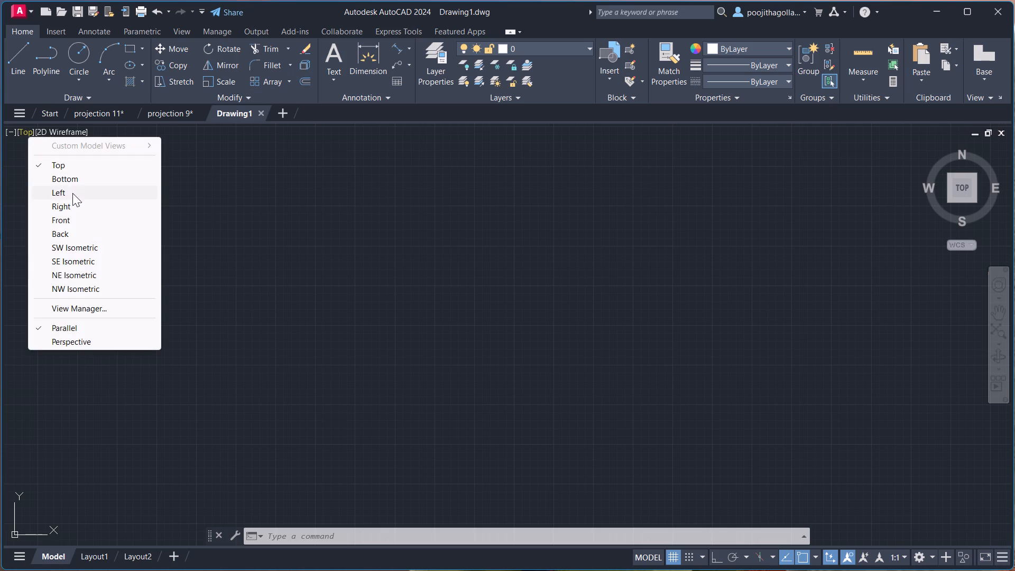
left_click(64, 225)
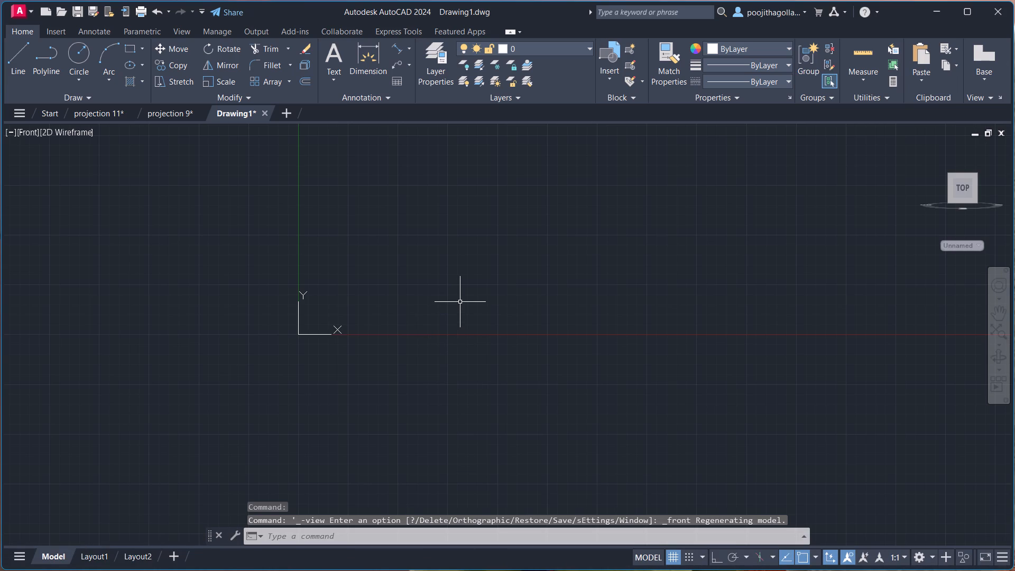
Draw a circle of radius 20 in the front plane, centred freely in the positive X and Y quadrant away from the origin.
key("c")
key("Return")
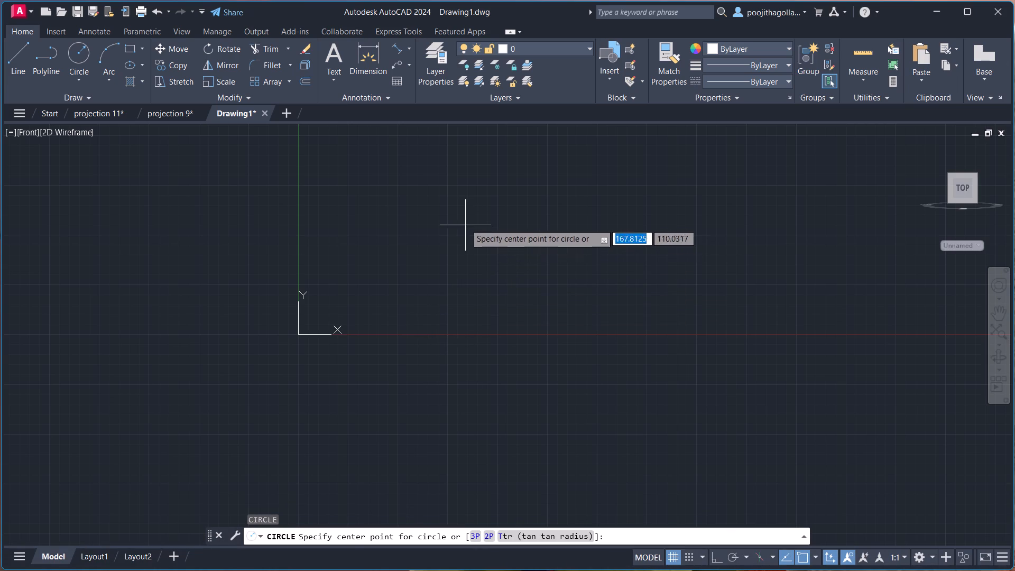
left_click(465, 222)
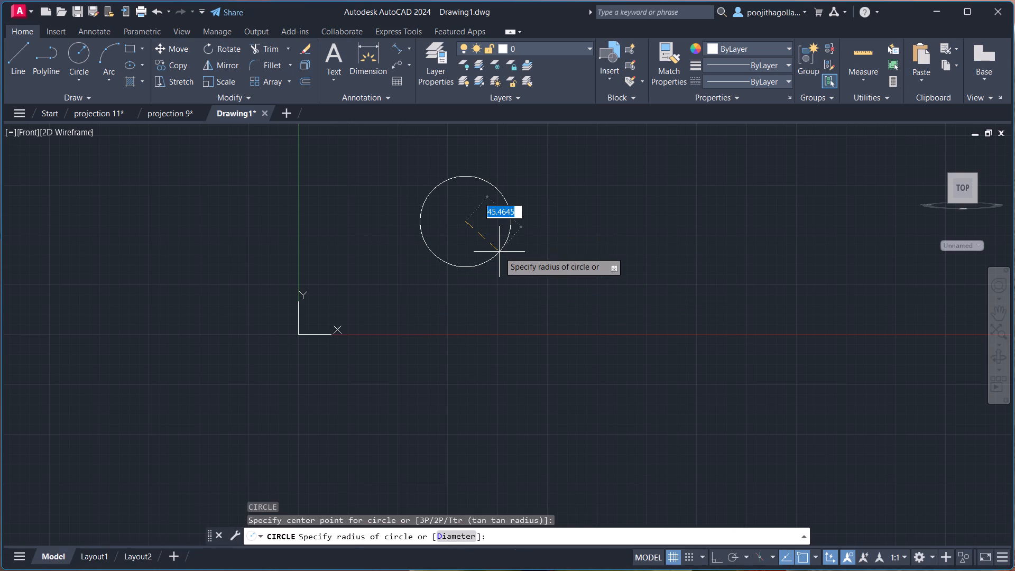
type("20")
key("Return")
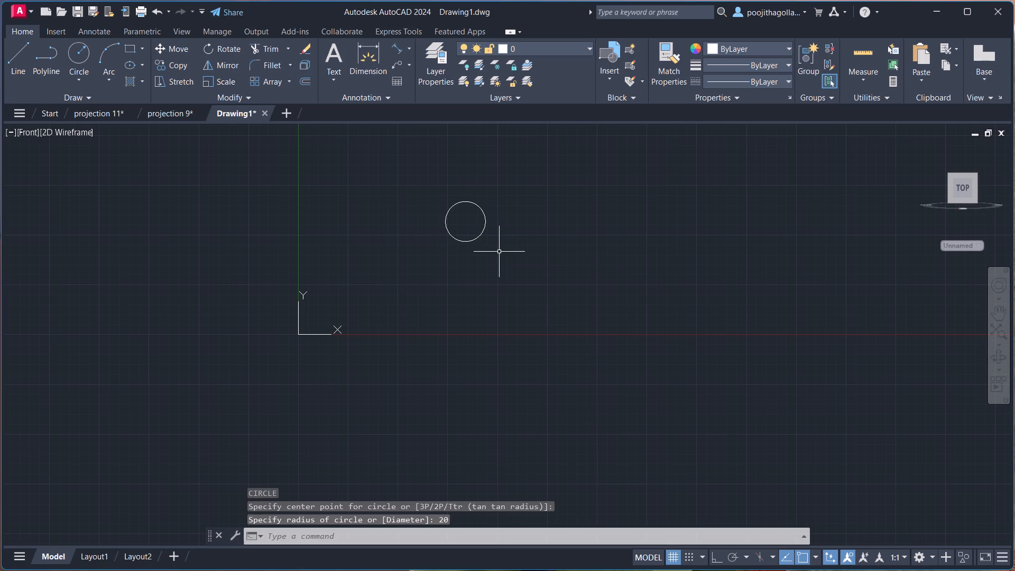
scroll(441, 216, "up", 3)
middle_click_drag(513, 200, 502, 238)
scroll(501, 302, "up", 1)
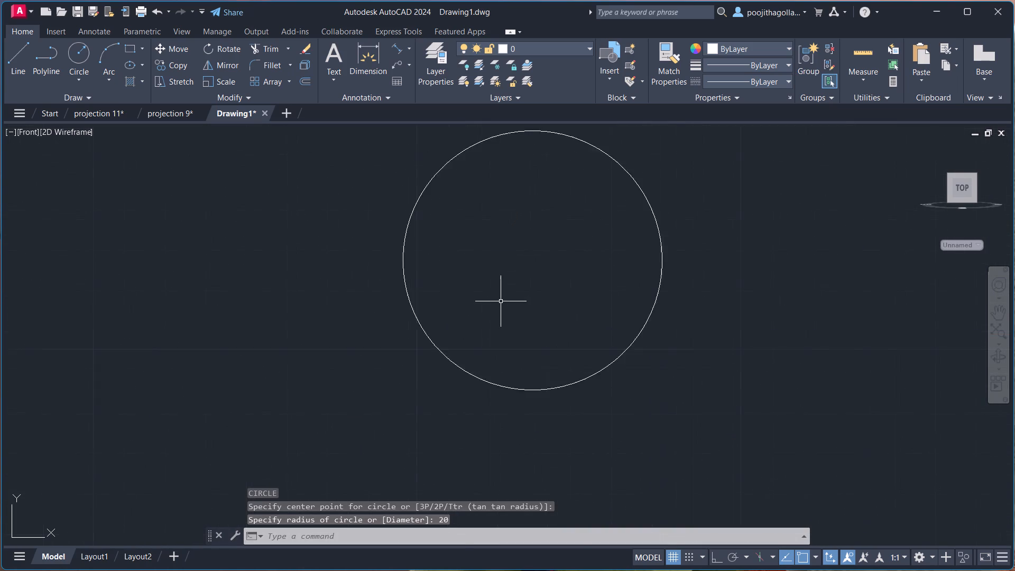
scroll(501, 301, "up", 1)
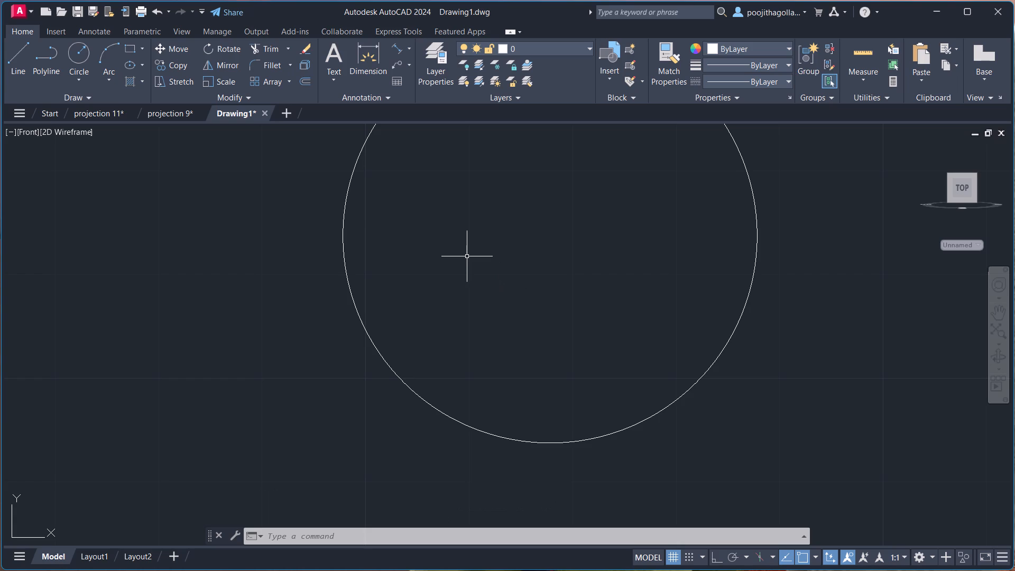
scroll(499, 270, "down", 2)
middle_click_drag(531, 272, 541, 303)
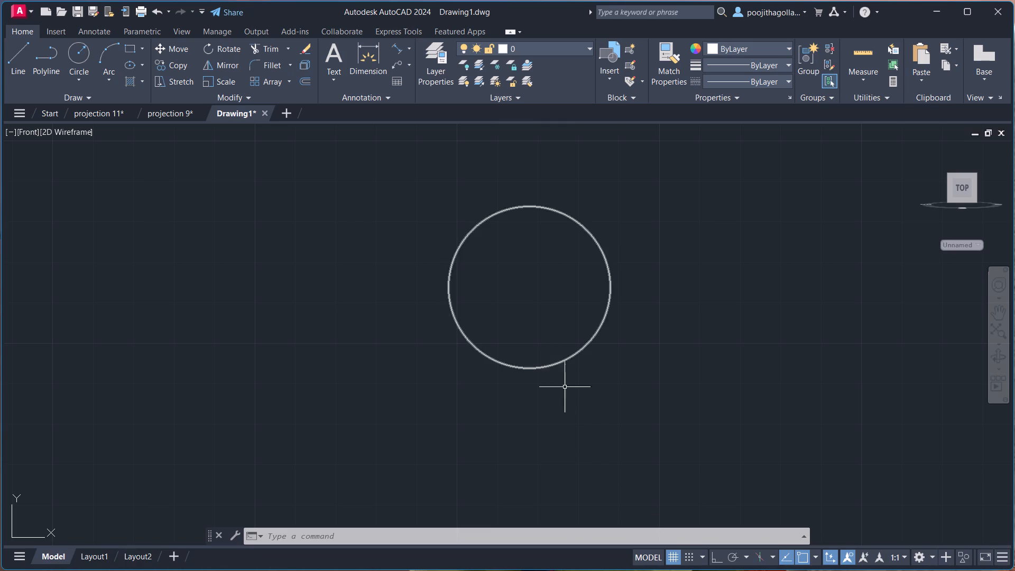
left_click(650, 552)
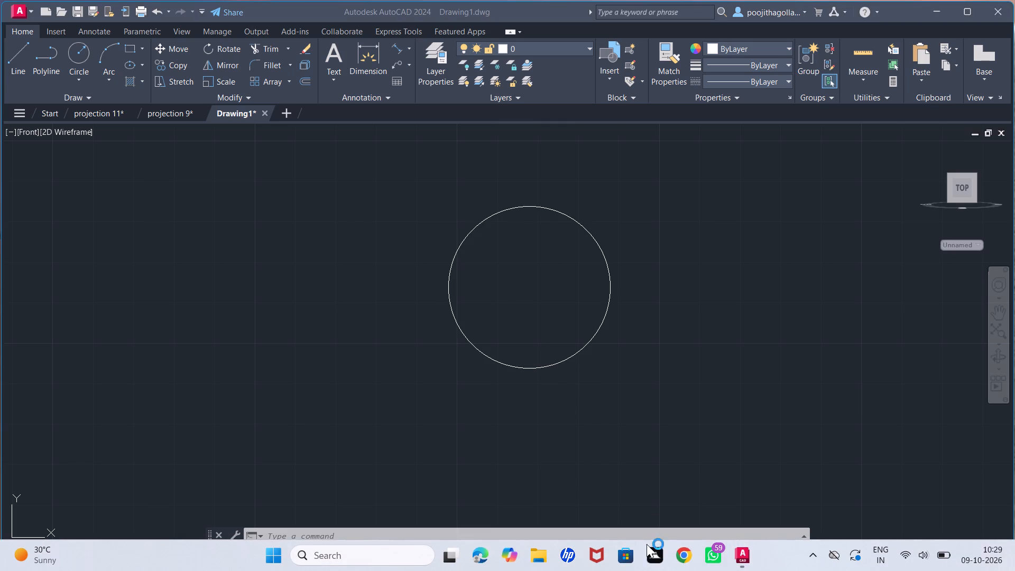
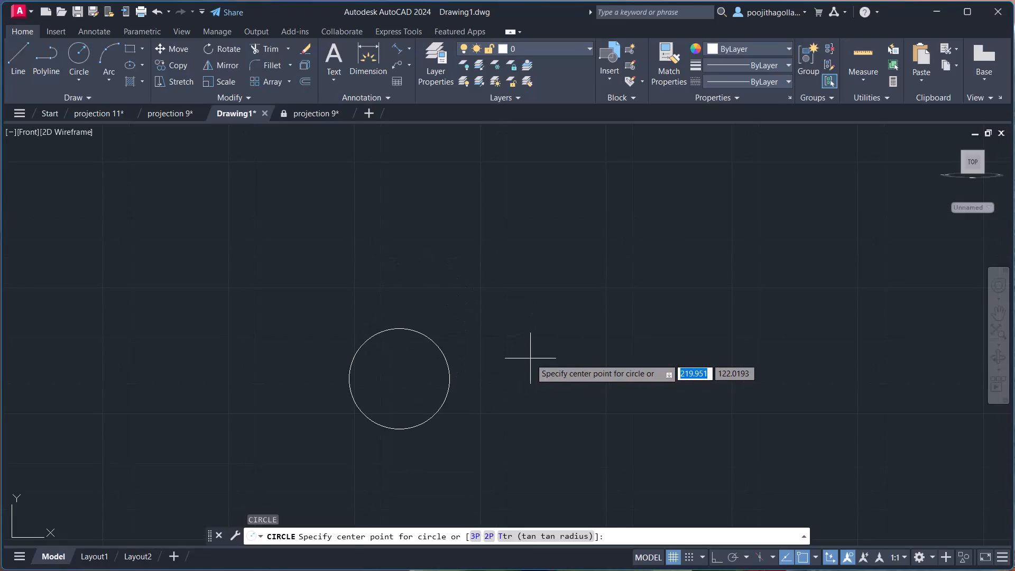
With Ortho on, draw a horizontal line 180 long towards positive X from the circle's bottom quadrant.
key("l")
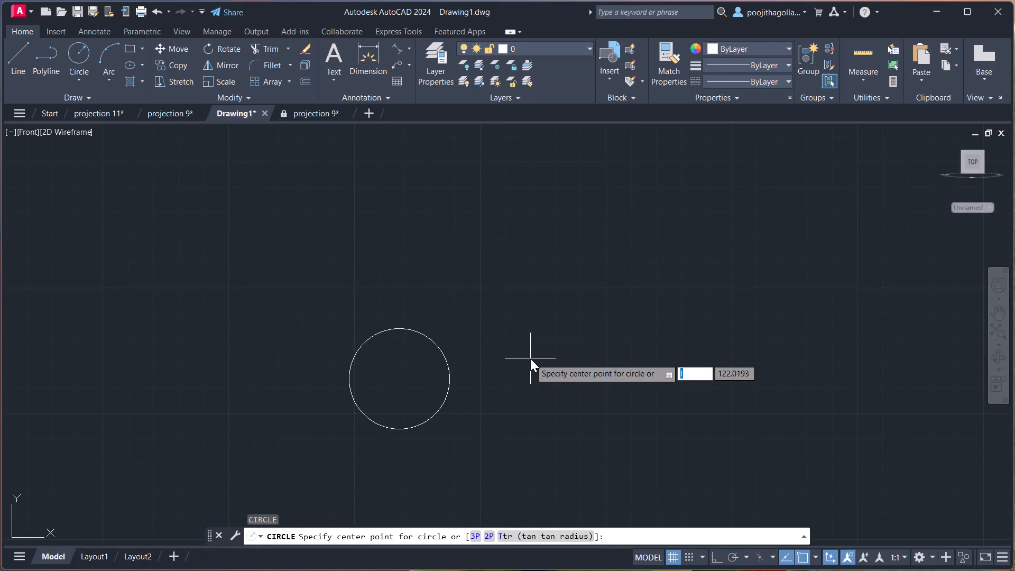
key("Return")
key("Escape")
key("l")
key("Return")
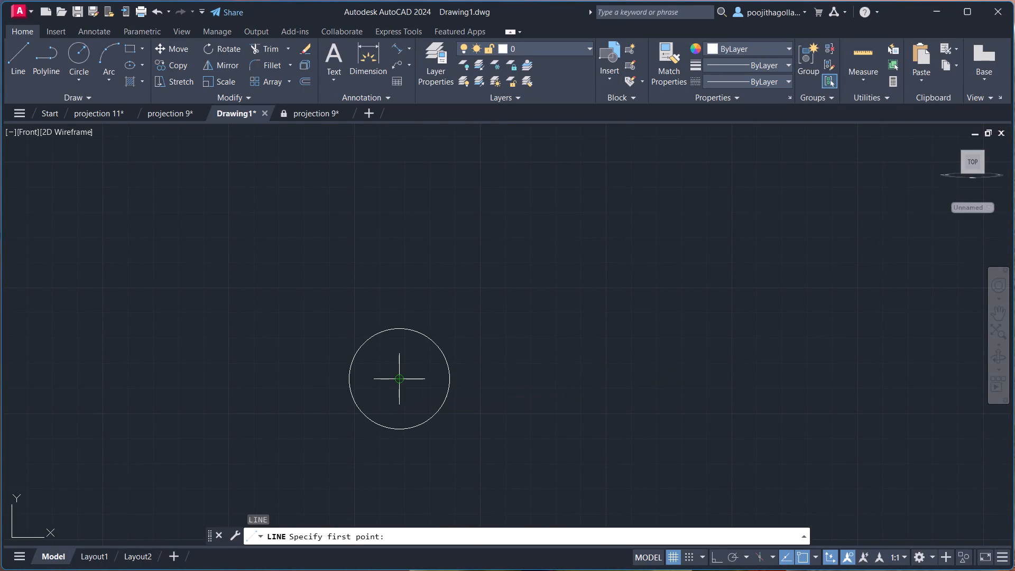
left_click_drag(399, 431, 404, 431)
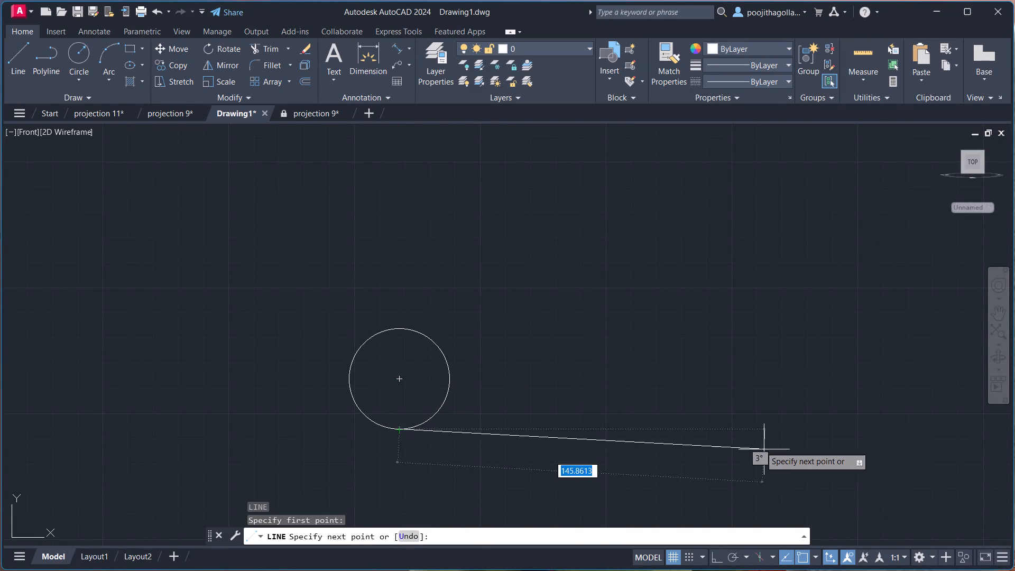
scroll(732, 429, "down", 2)
middle_click_drag(735, 426, 698, 451)
left_click(718, 555)
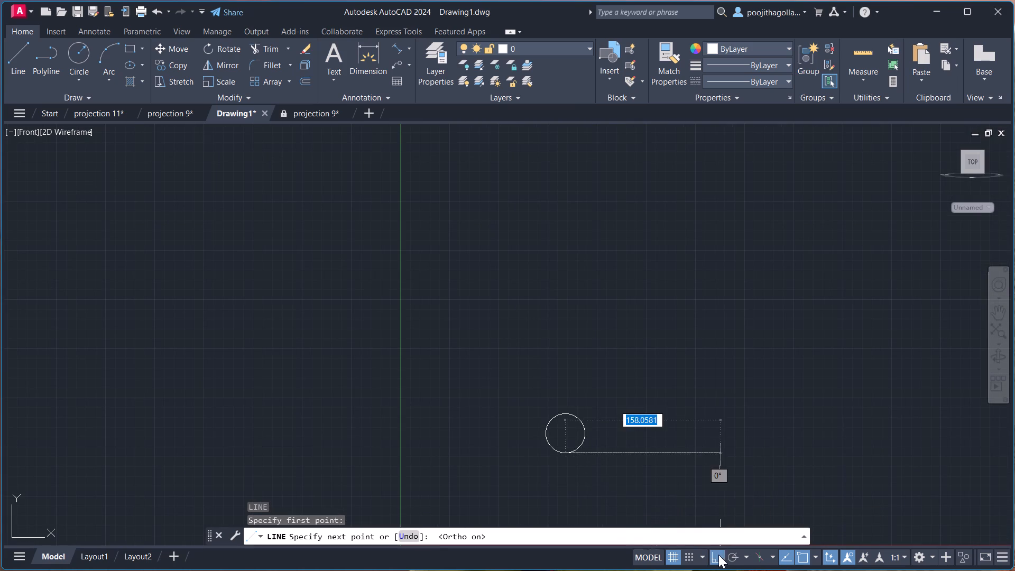
scroll(698, 468, "up", 2)
middle_click_drag(690, 462, 686, 436)
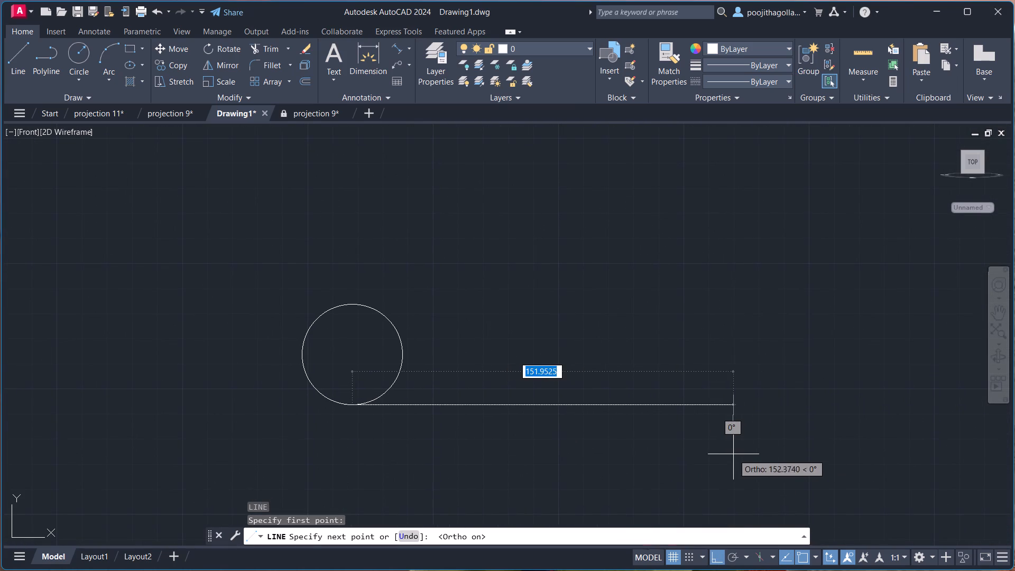
type("180")
key("Return")
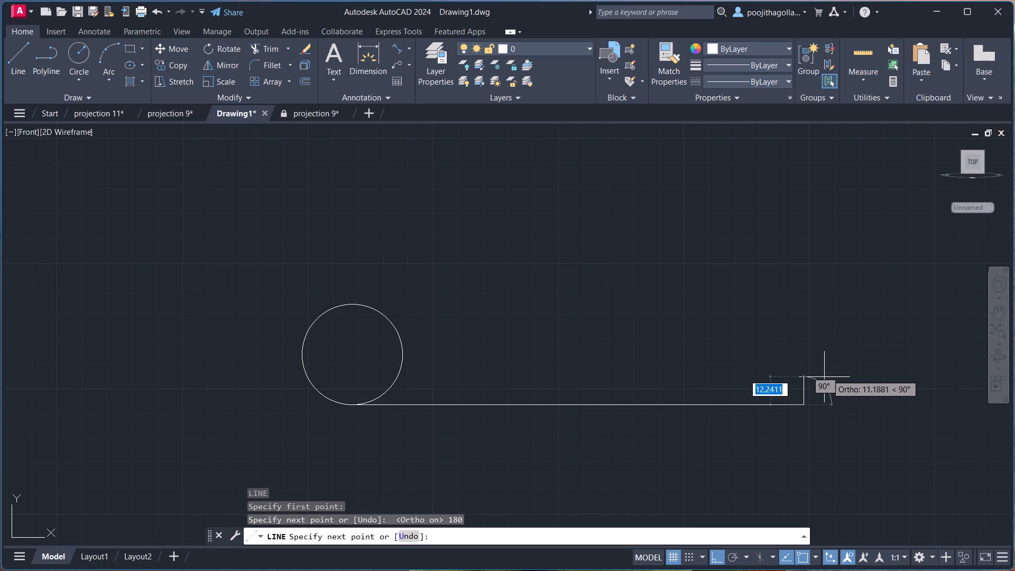
Continue from the base line's far end with a vertical line 24 long going up, and end the line chain.
scroll(833, 367, "up", 1)
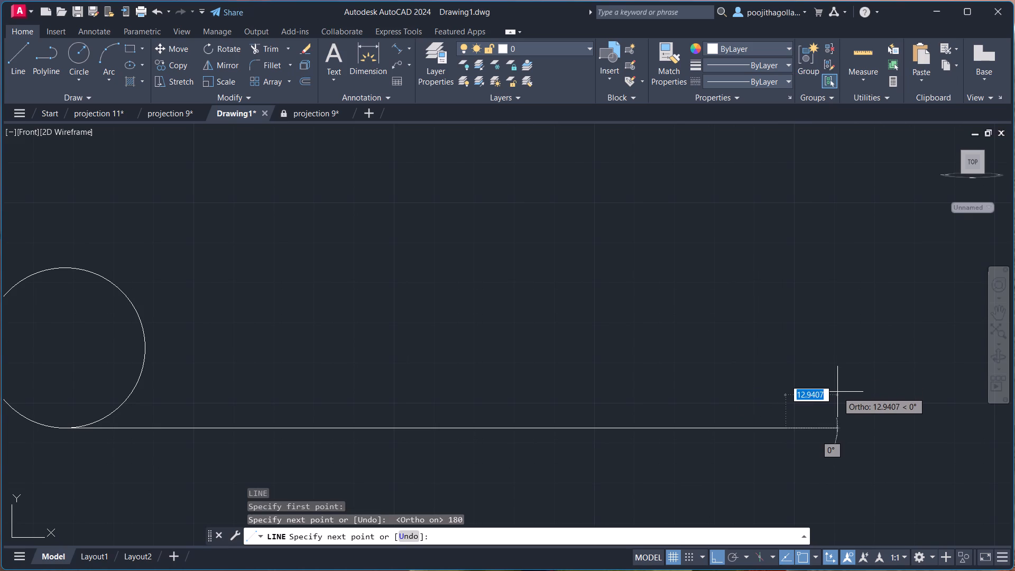
scroll(837, 393, "up", 1)
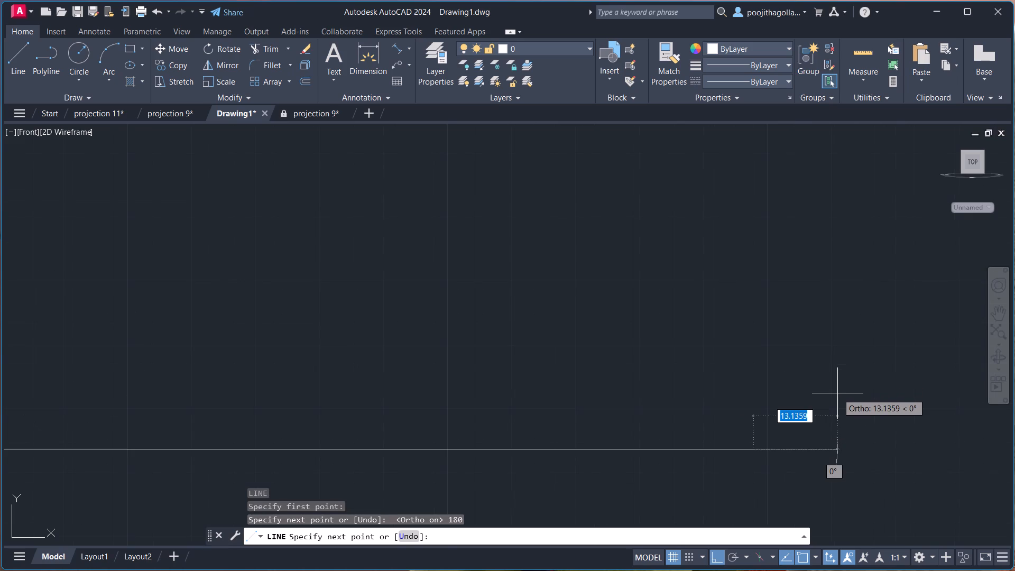
scroll(837, 393, "down", 1)
middle_click_drag(848, 420, 830, 407)
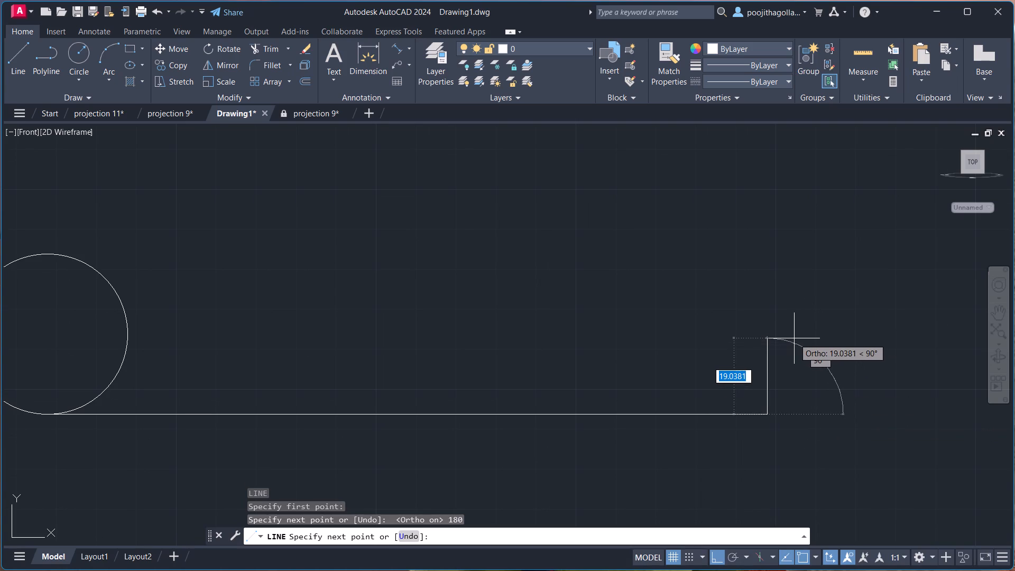
scroll(794, 338, "down", 1)
scroll(794, 338, "up", 1)
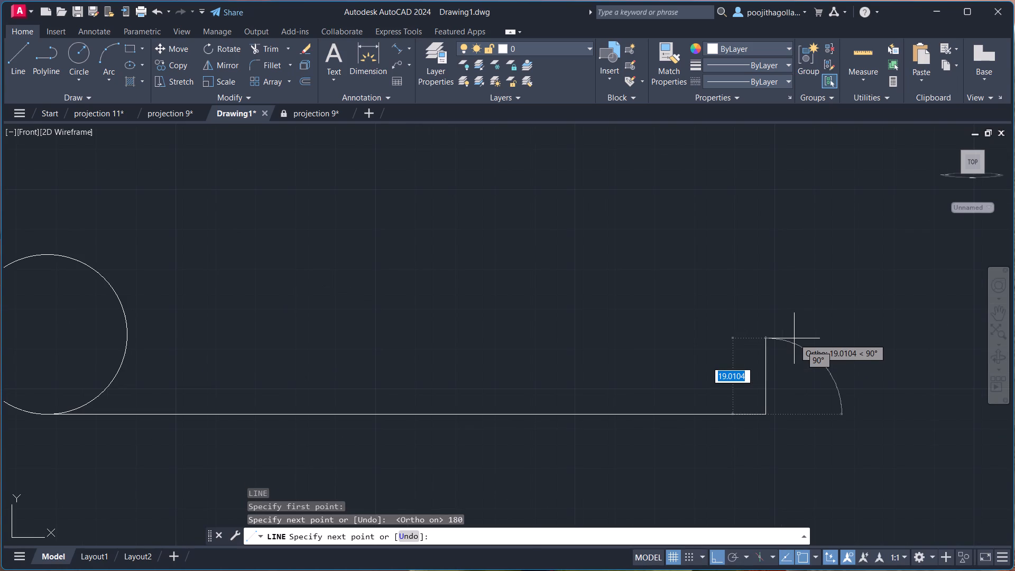
scroll(794, 338, "down", 1)
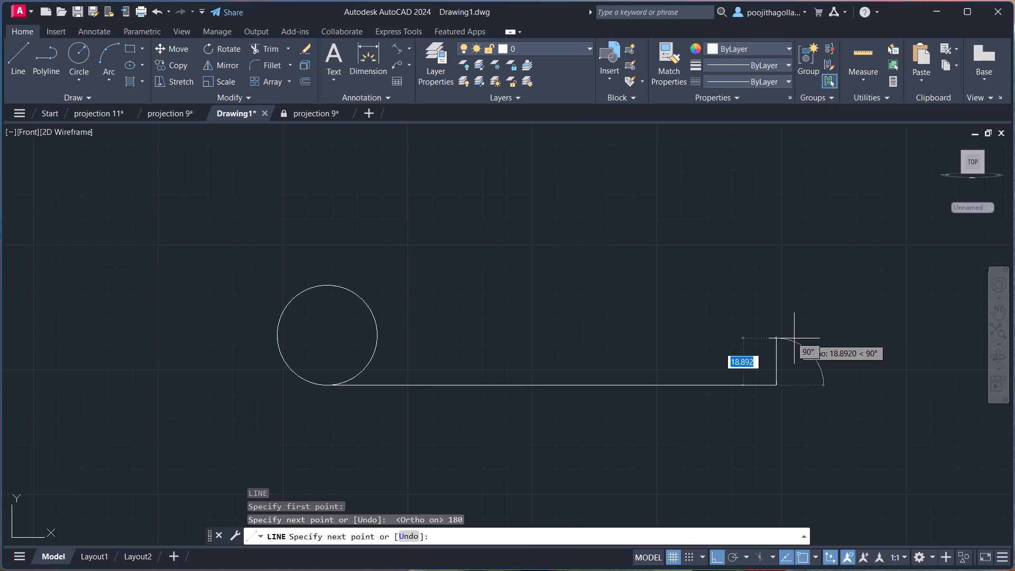
scroll(794, 338, "up", 1)
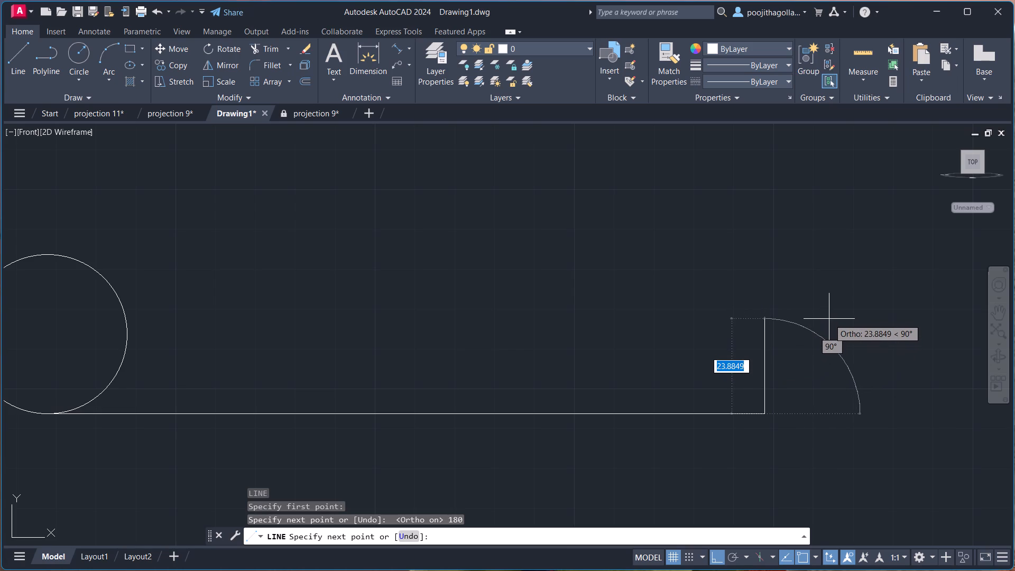
type("24")
key("Return")
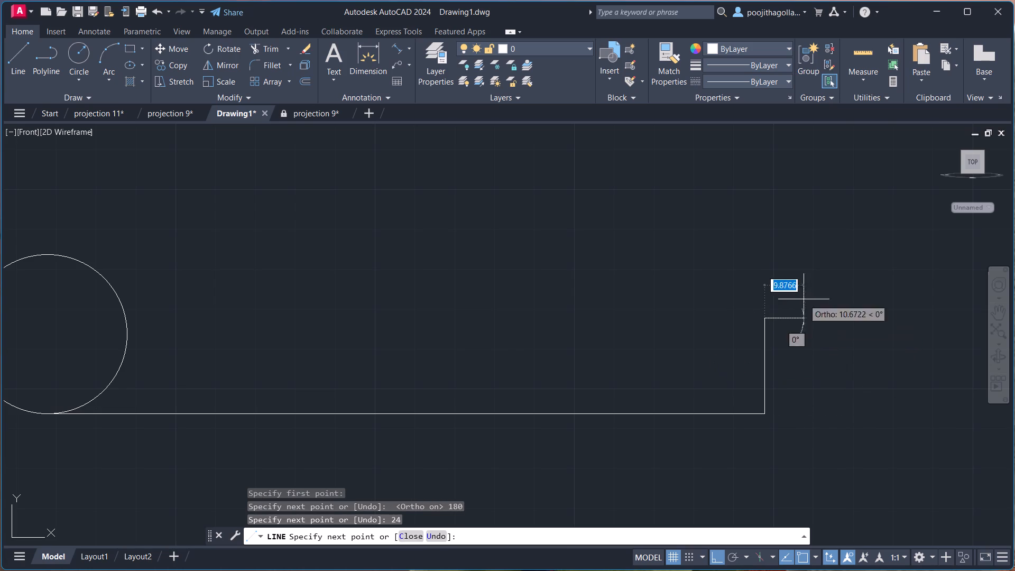
middle_click_drag(682, 250, 672, 303)
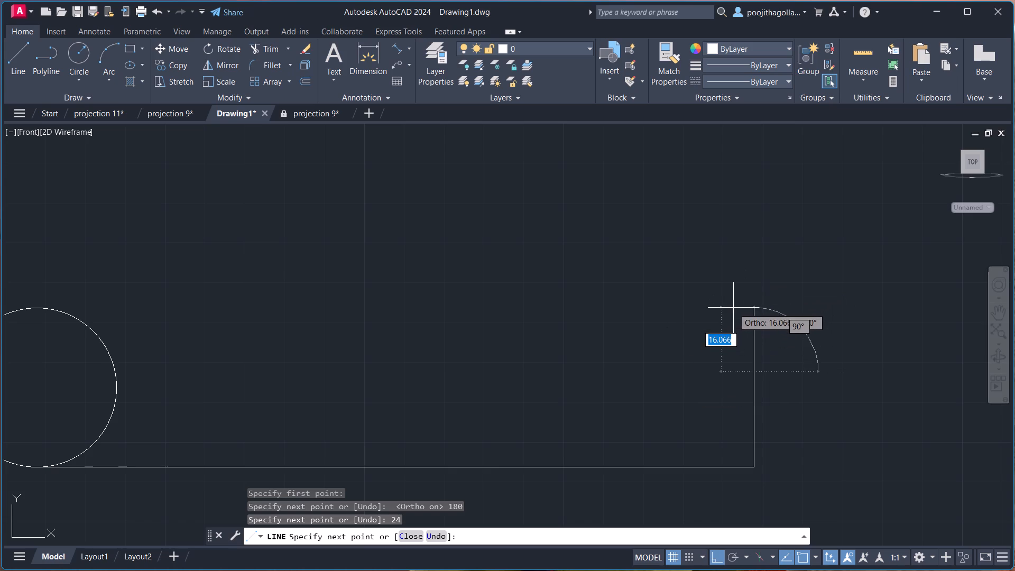
key("Escape")
Offset the horizontal base line upward by 52 as a construction line for the profile's peak height.
scroll(733, 308, "down", 2)
middle_click_drag(732, 311, 726, 277)
left_click_drag(659, 309, 650, 316)
left_click(607, 353)
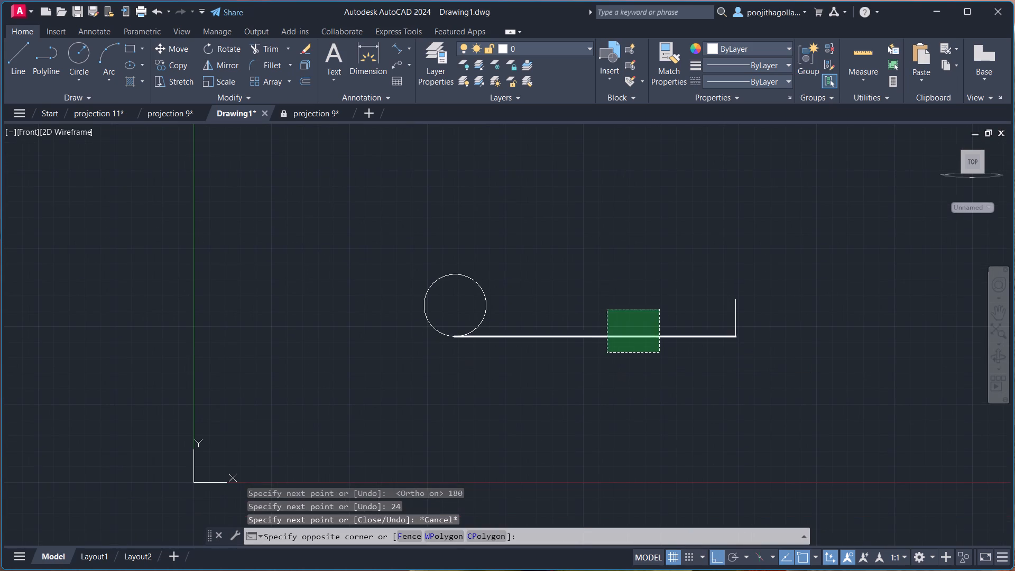
key("o")
key("Return")
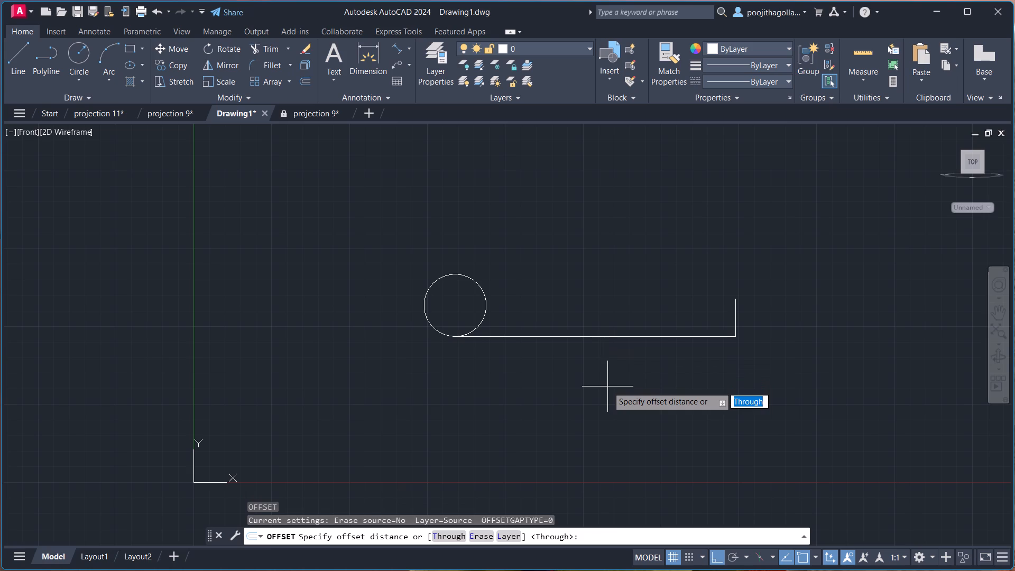
type("52")
key("Return")
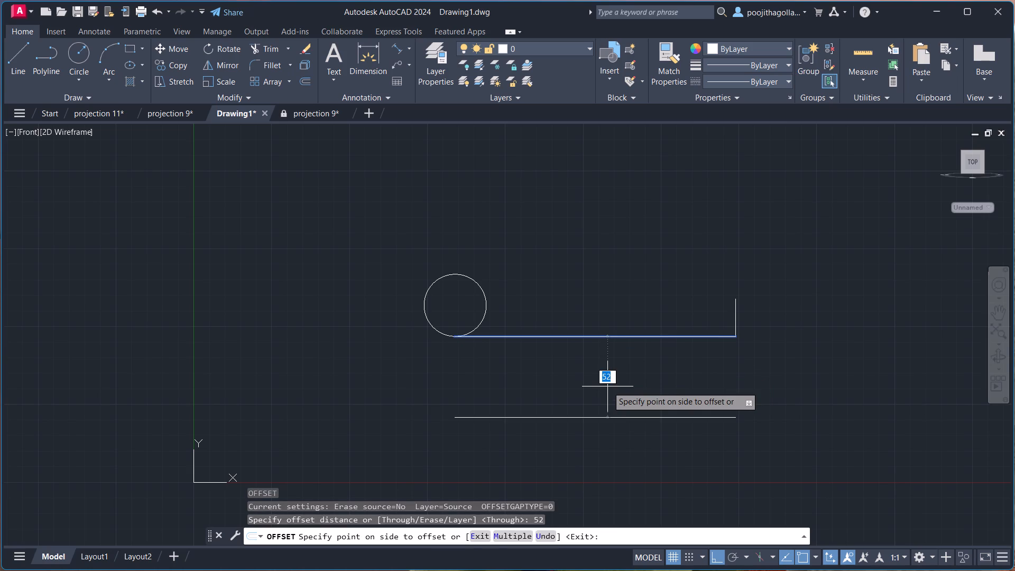
left_click(643, 255)
key("Escape")
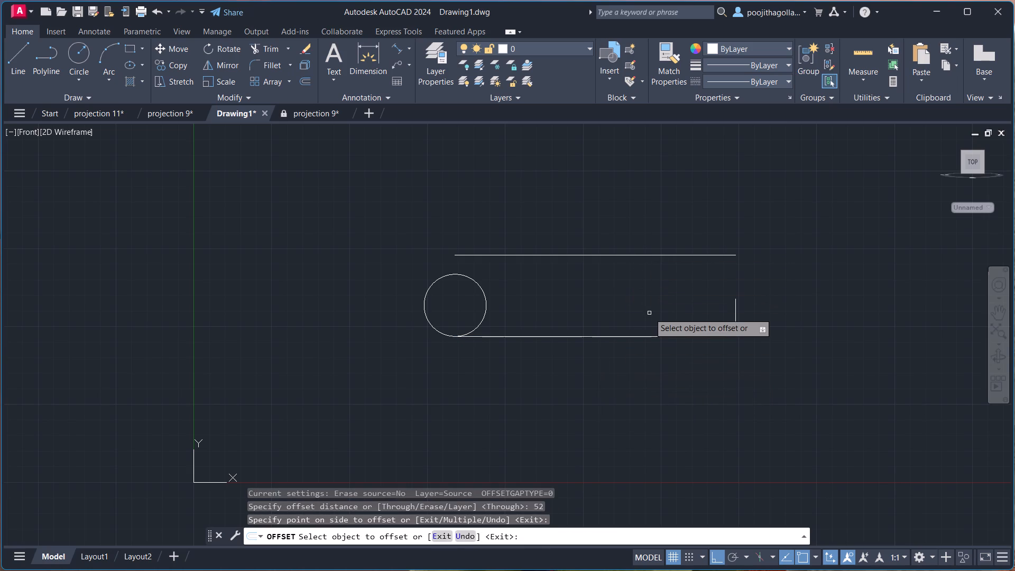
Offset the short vertical end line by 63 towards the circle.
scroll(668, 303, "up", 2)
middle_click_drag(675, 307, 662, 352)
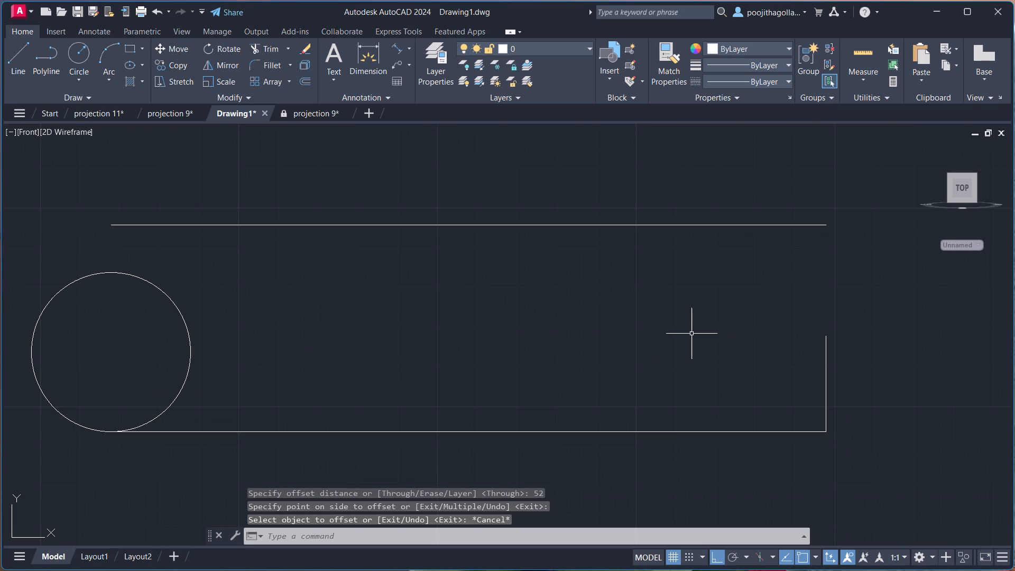
scroll(711, 328, "down", 1)
left_click_drag(814, 357, 805, 363)
left_click(723, 381)
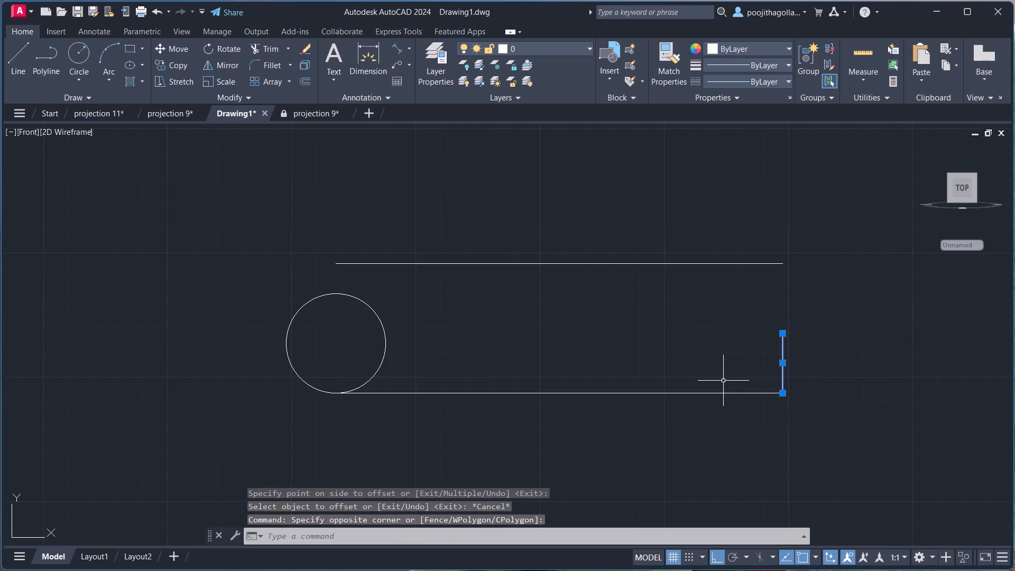
key("o")
key("Return")
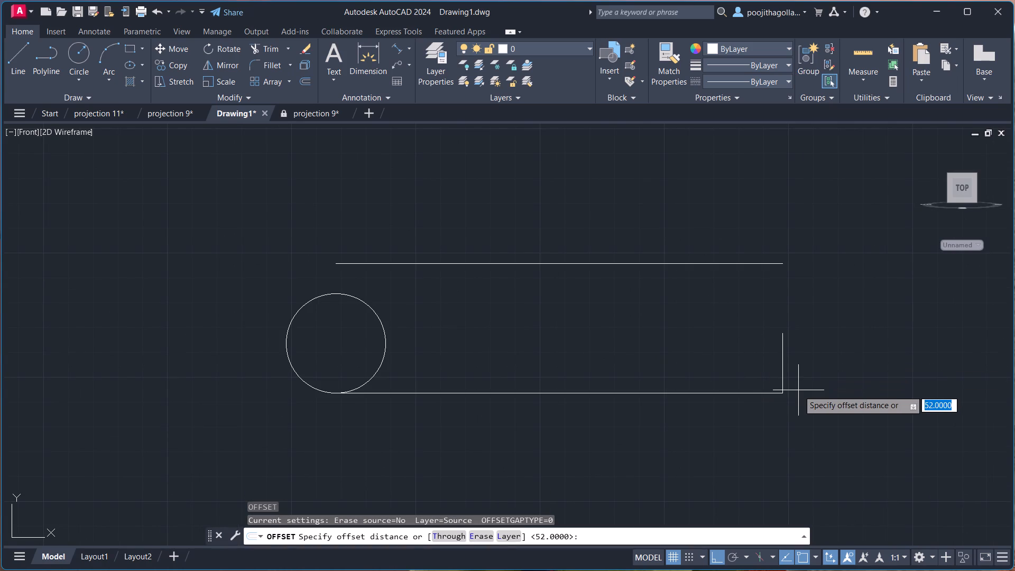
type("63")
key("Return")
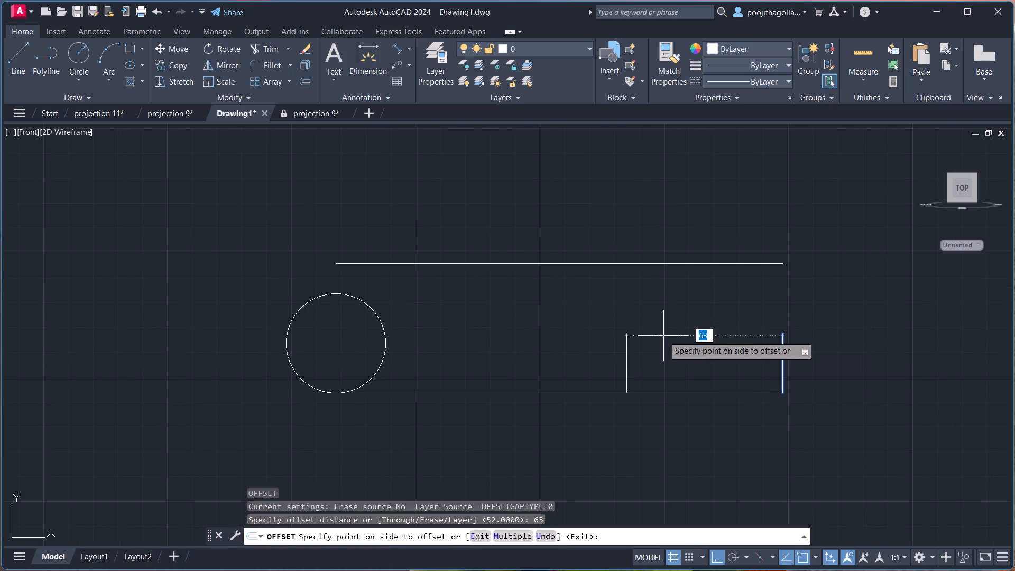
left_click(665, 338)
key("Escape")
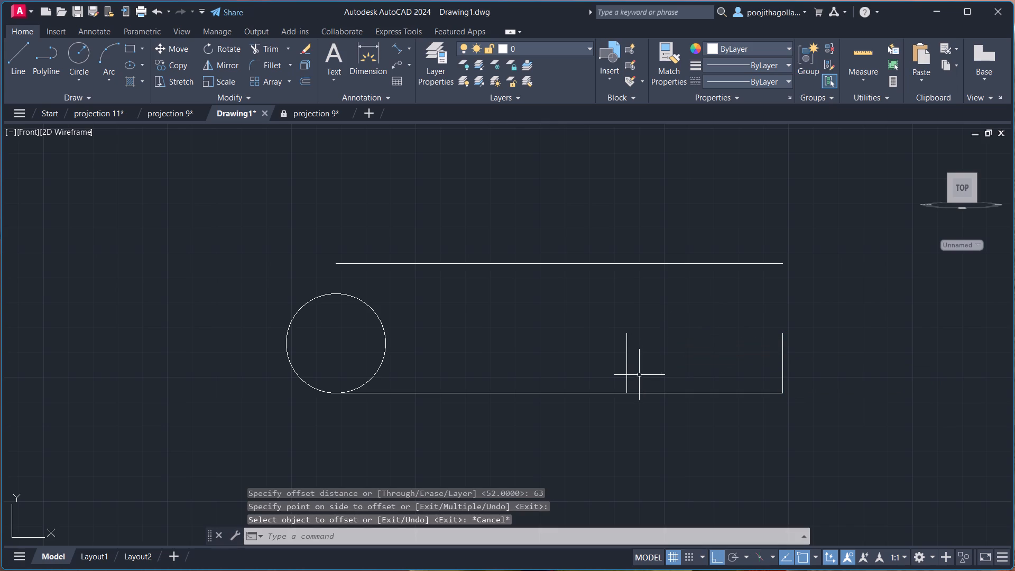
Lengthen the offset vertical line upward by about 47 so it crosses the upper horizontal construction line.
left_click(635, 360)
left_click(614, 363)
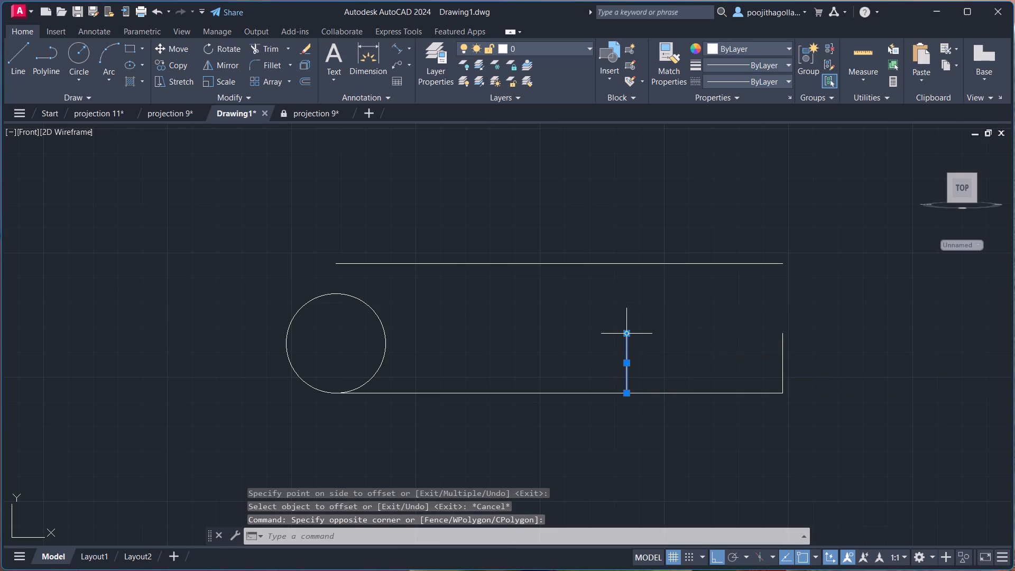
left_click(661, 365)
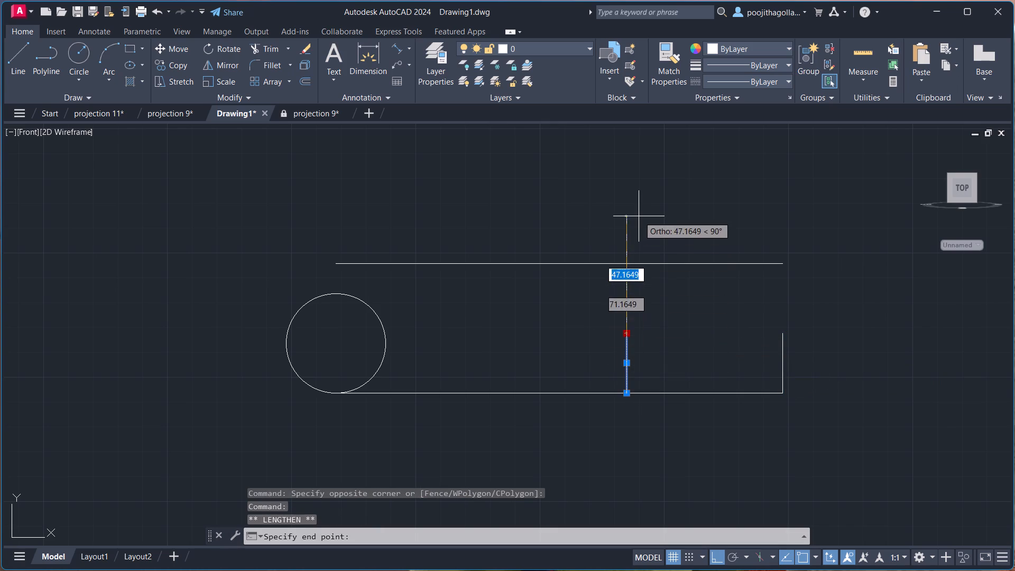
left_click(639, 216)
key("Escape")
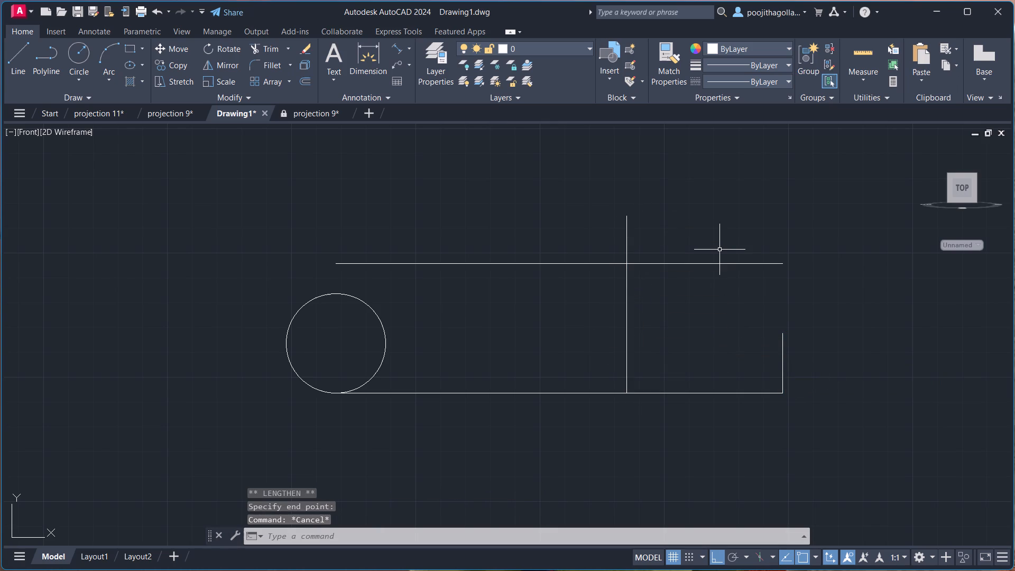
Draw connected sloping lines from the circle's top quadrant through the construction lines' intersection to the top of the short vertical end line.
key("l")
key("Return")
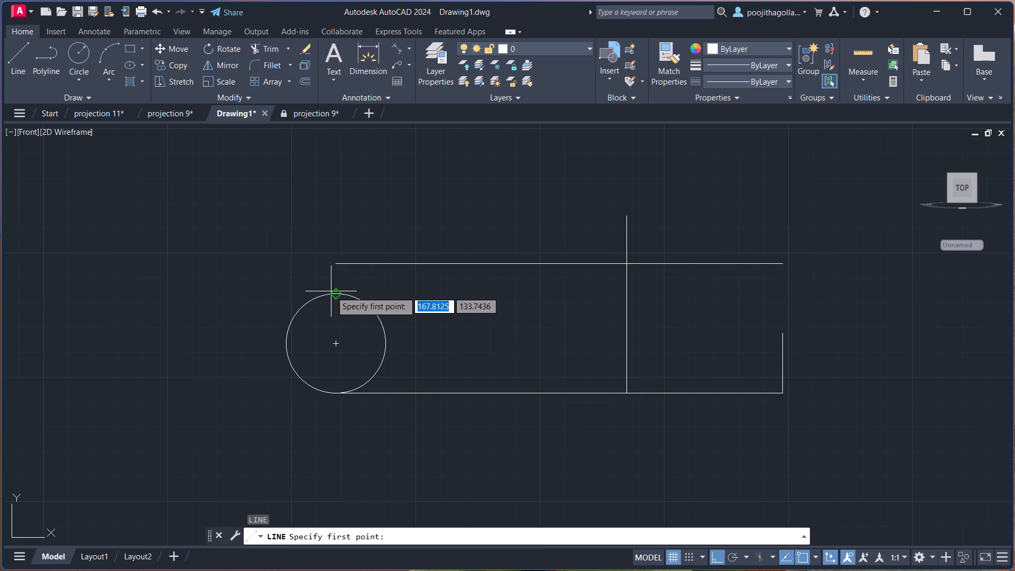
left_click(338, 291)
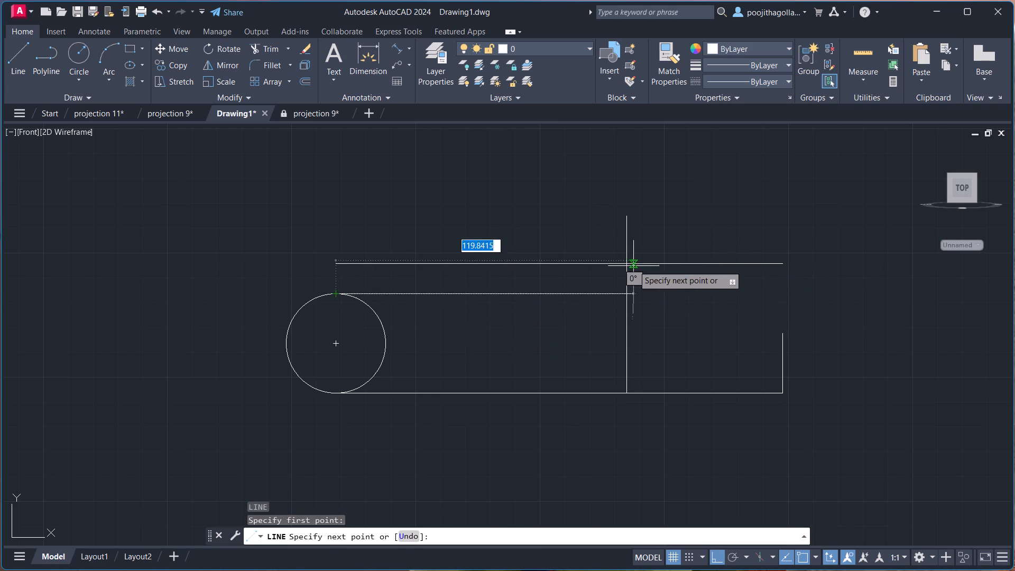
left_click(629, 263)
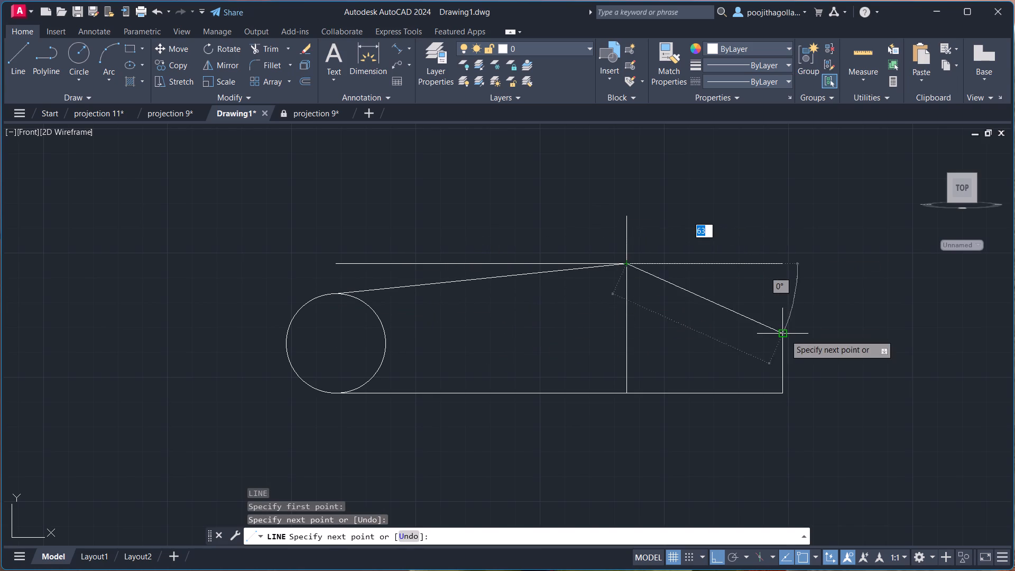
left_click(785, 335)
key("Escape")
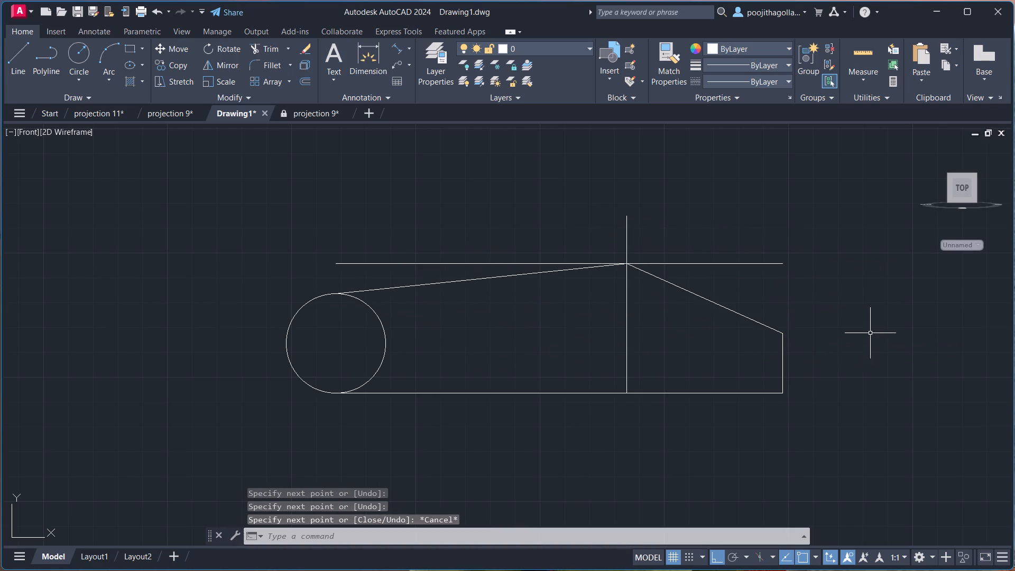
Delete the upper horizontal and the inner vertical construction lines.
left_click_drag(805, 249, 795, 256)
left_click(756, 278)
left_click(650, 202)
left_click(587, 245)
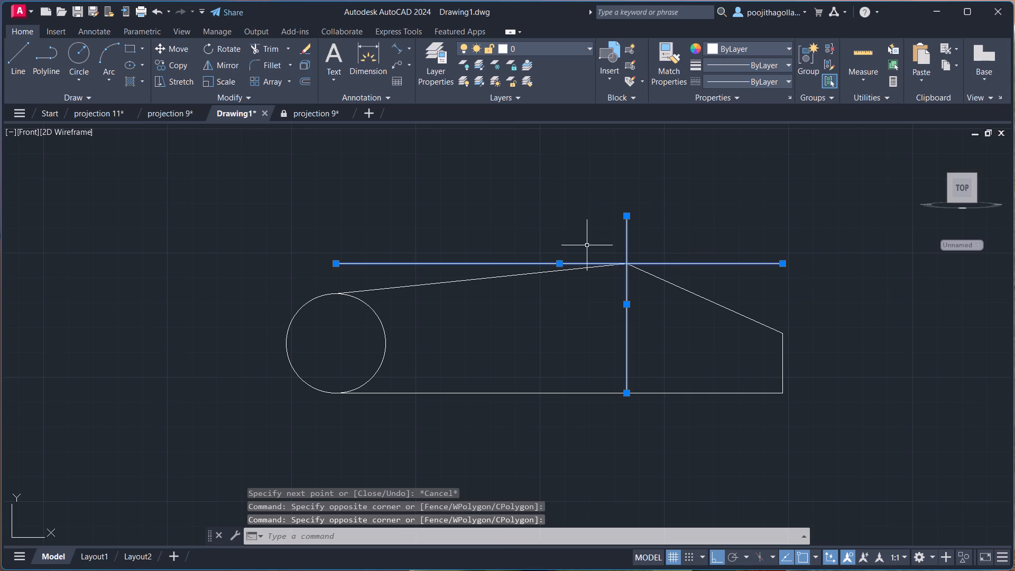
key("Delete")
Select the whole profile, including the circle and all connected lines, and run Join on it.
scroll(582, 260, "down", 1)
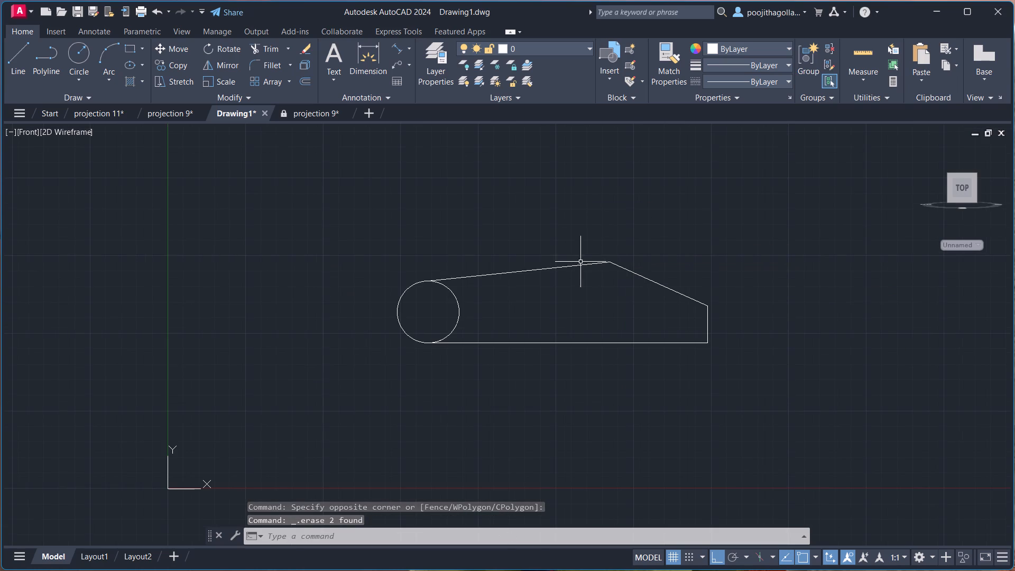
scroll(576, 264, "up", 1)
middle_click_drag(486, 308, 496, 325)
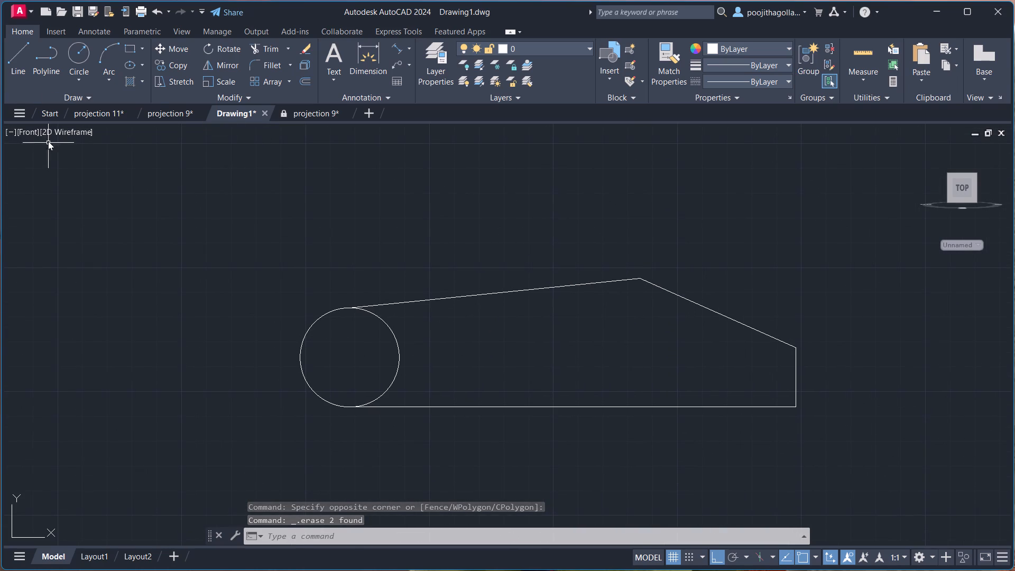
scroll(818, 290, "down", 1)
left_click(865, 254)
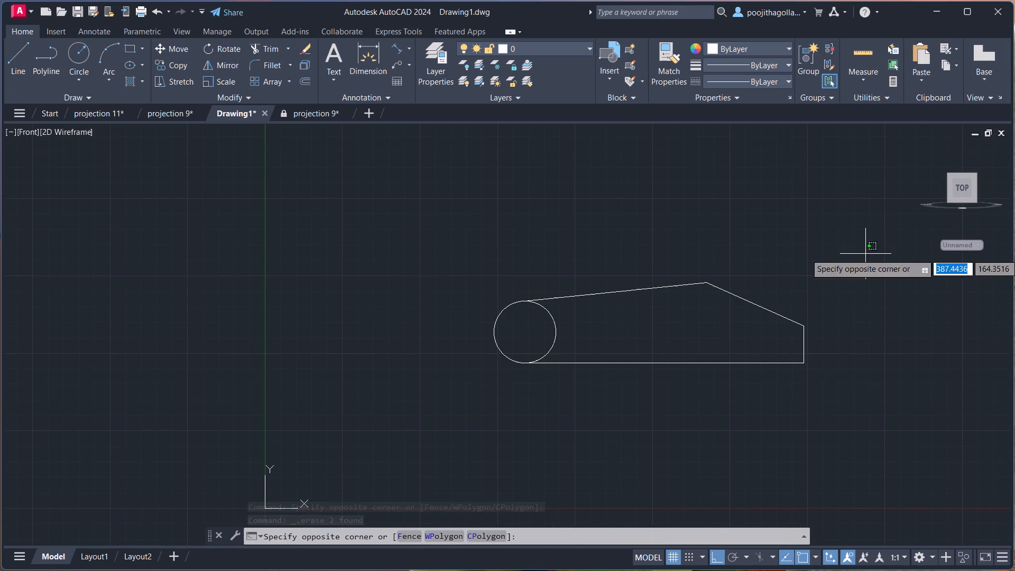
left_click(510, 375)
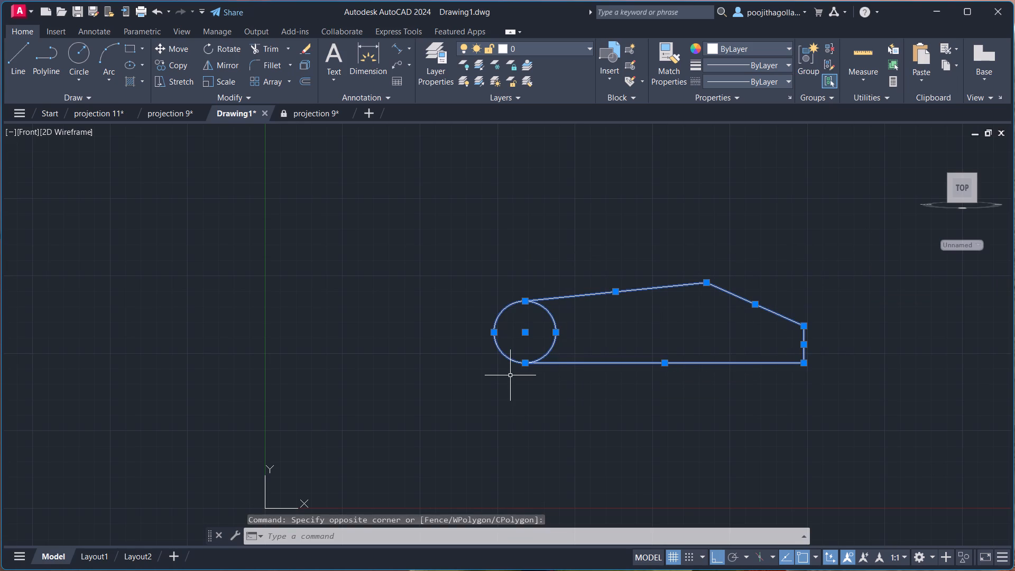
key("j")
key("Return")
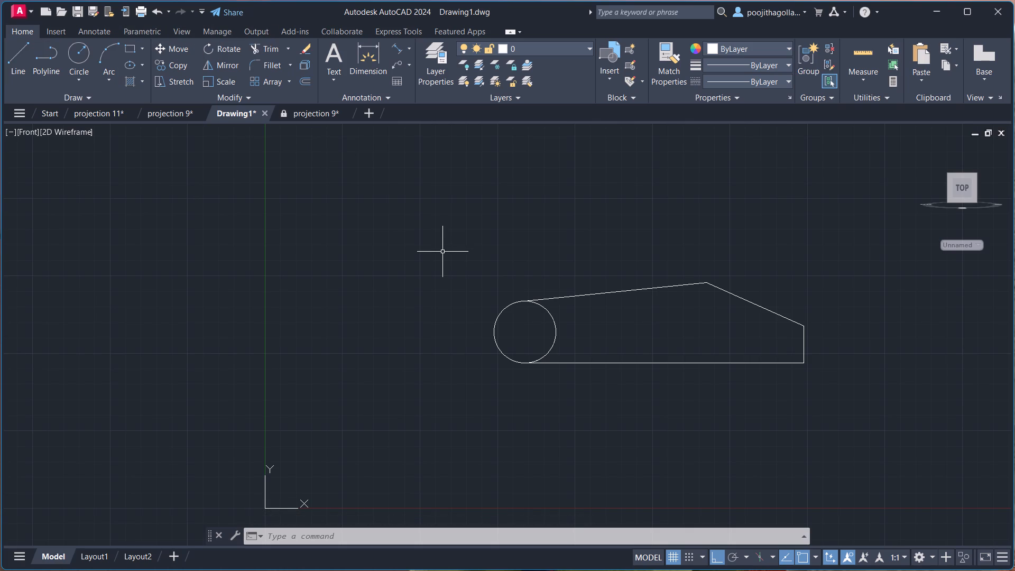
Switch to the 3D Modeling workspace and close the Activity Insights palette.
left_click(929, 554)
left_click(921, 475)
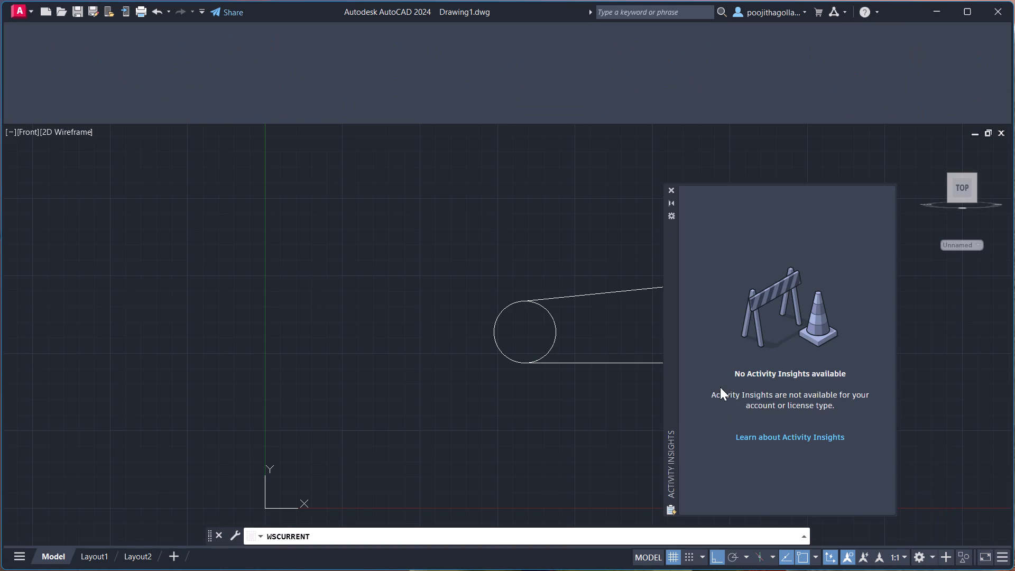
left_click(670, 189)
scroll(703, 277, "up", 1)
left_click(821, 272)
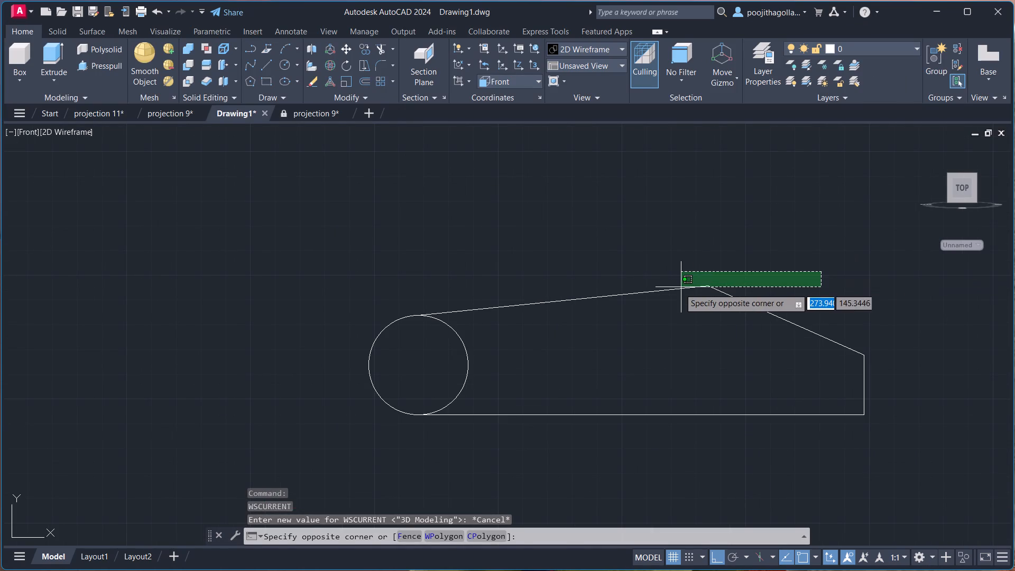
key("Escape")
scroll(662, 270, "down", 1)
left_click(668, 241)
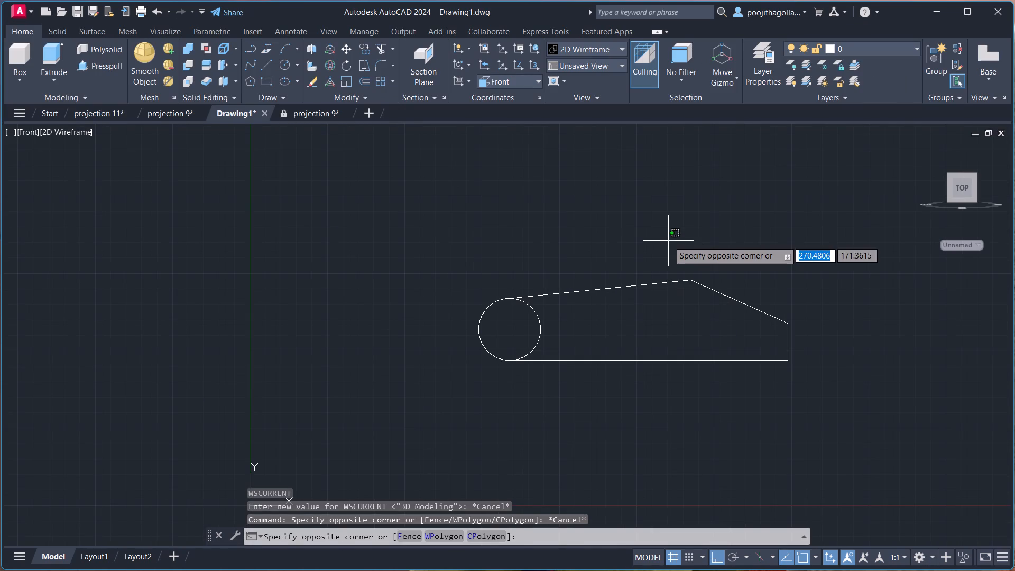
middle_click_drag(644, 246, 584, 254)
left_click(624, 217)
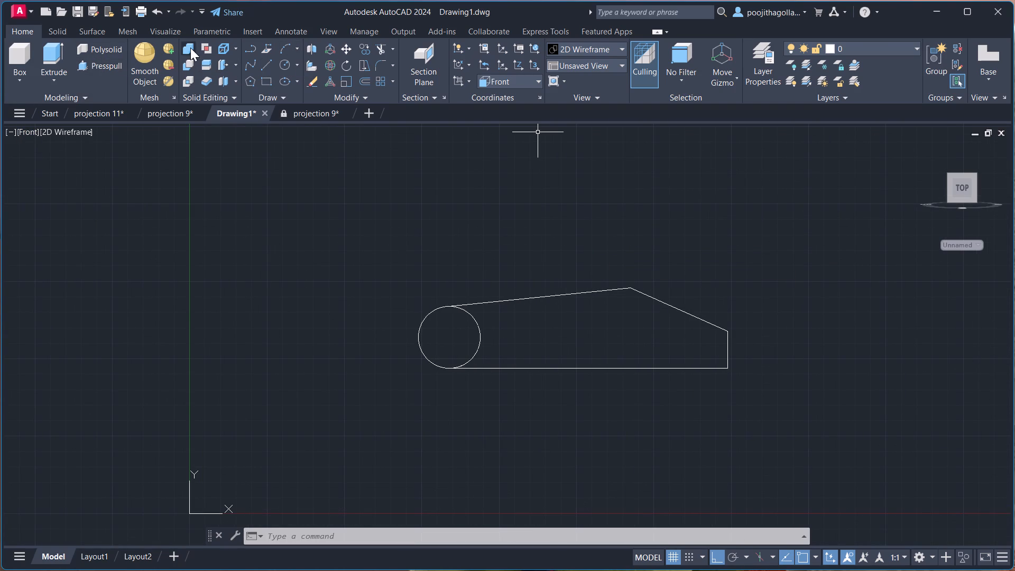
Turn on the navigation bar display in the drawing area.
left_click(154, 32)
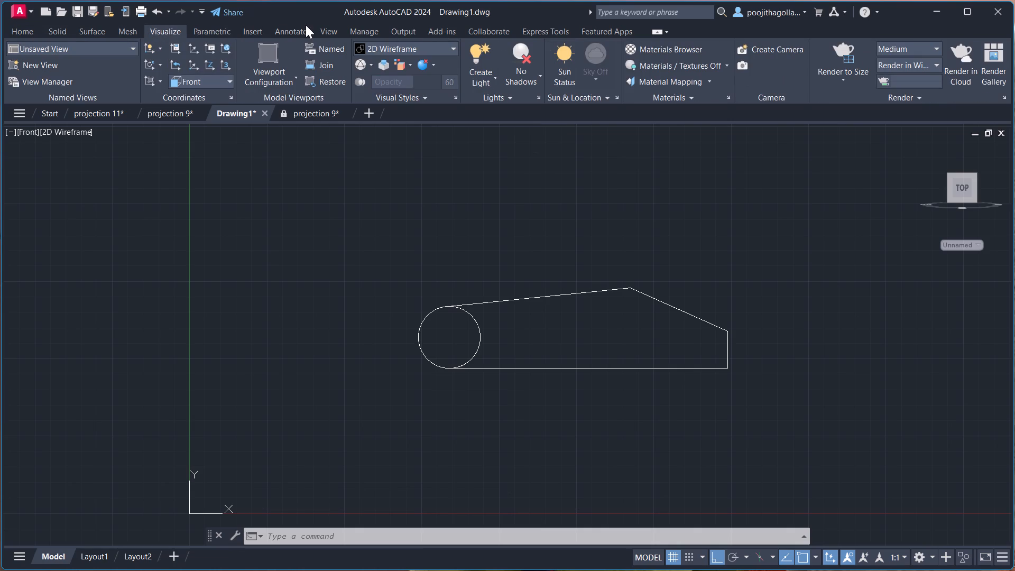
left_click(325, 29)
left_click(80, 62)
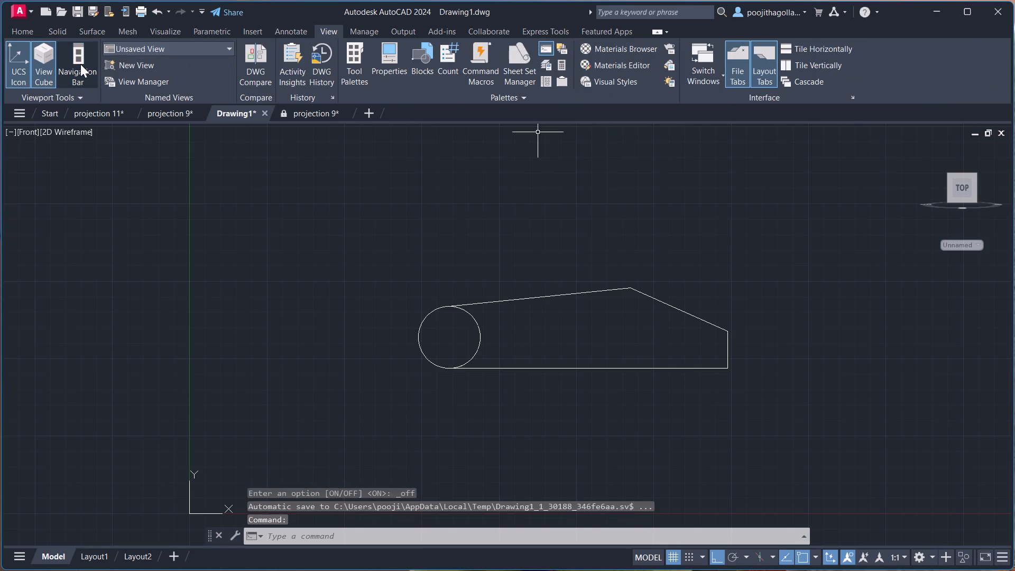
left_click(80, 64)
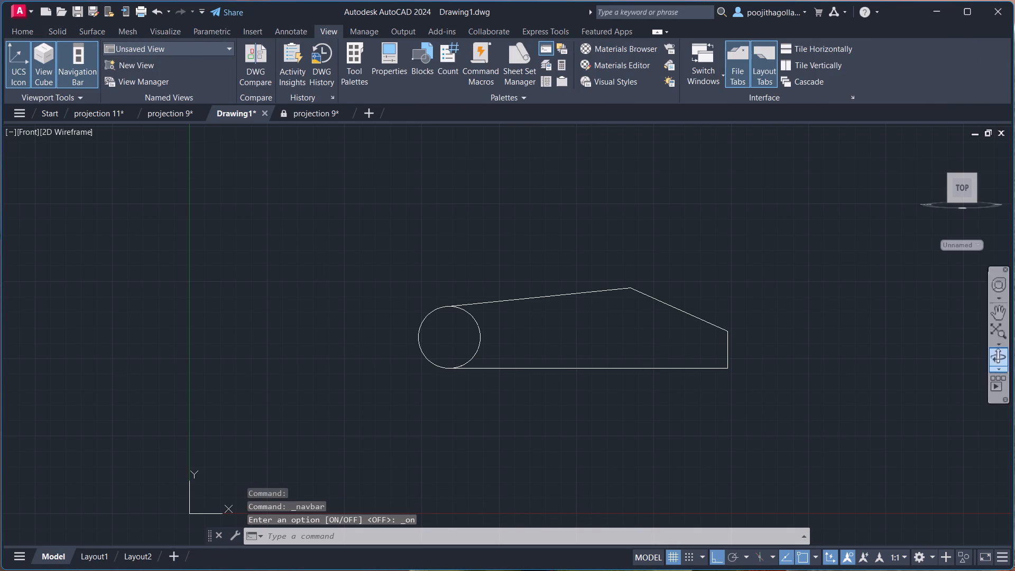
Presspull the bounded arm area between the circle and the end line by 10, working from an angled 3D view.
left_click_drag(1000, 362, 991, 369)
left_click_drag(710, 383, 816, 455)
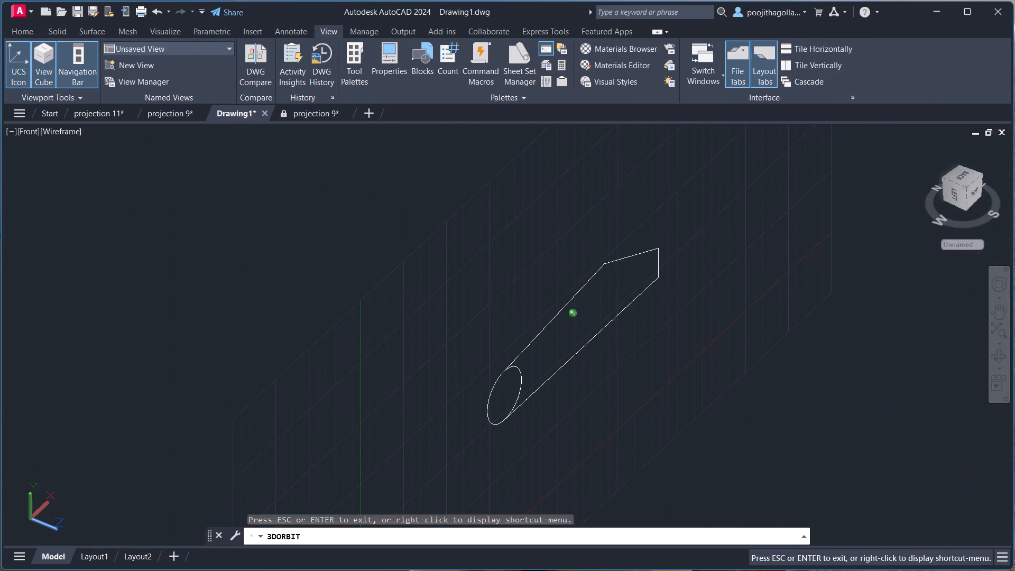
left_click_drag(816, 455, 818, 456)
key("Escape")
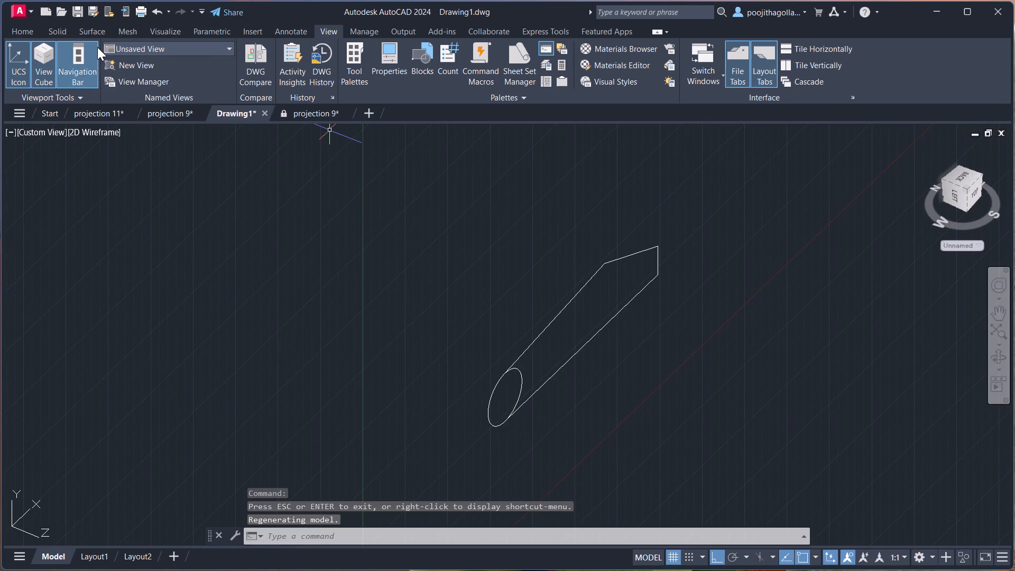
left_click(15, 34)
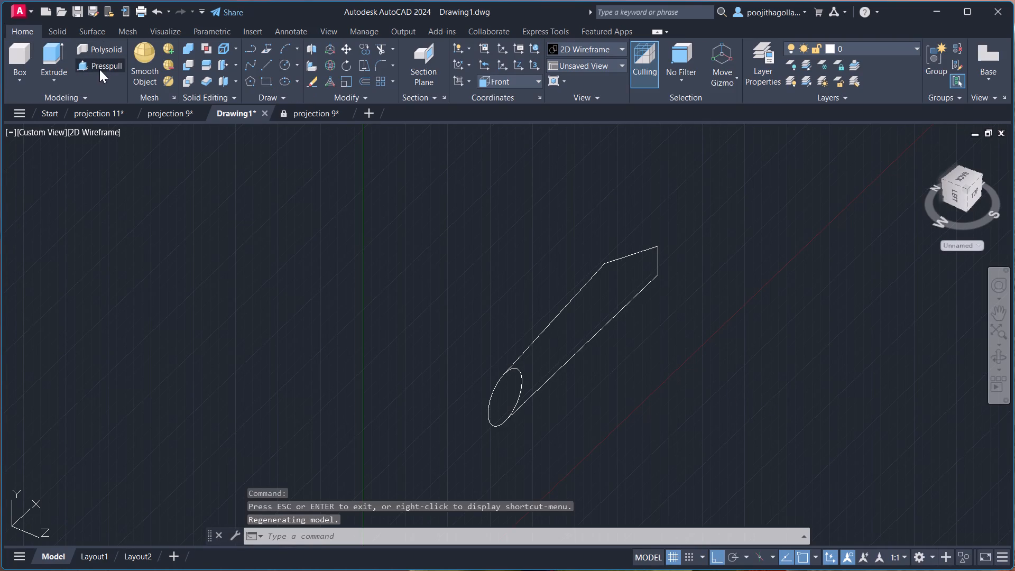
left_click(99, 69)
left_click(559, 323)
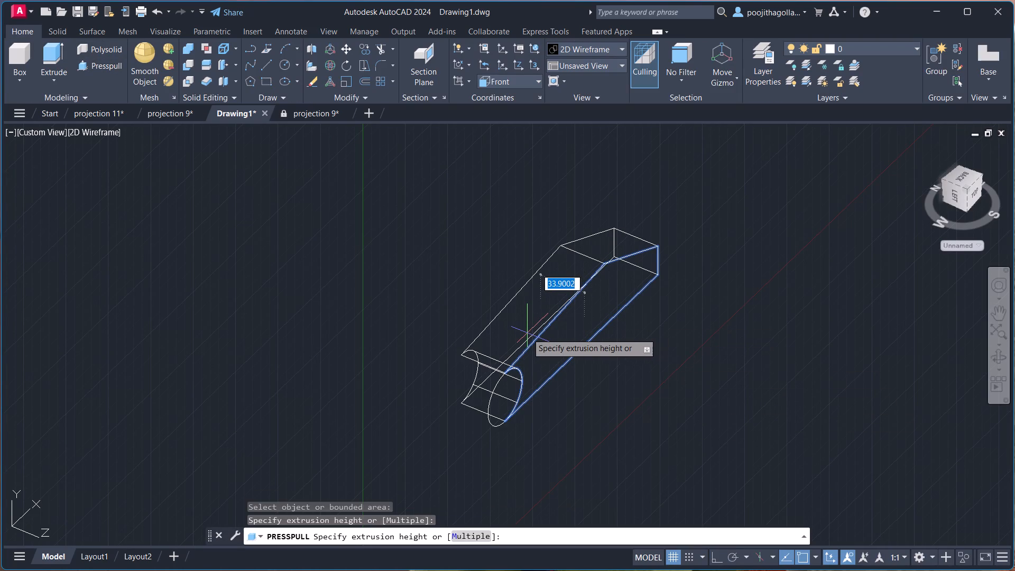
type("10")
key("Return")
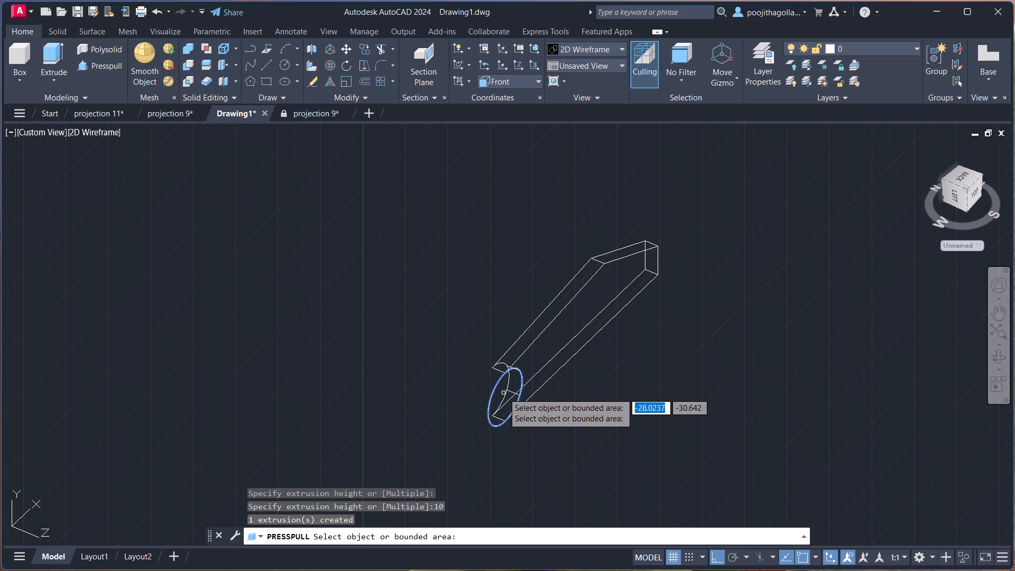
Presspull the circle area by 10 in the same direction as the arm.
left_click(503, 393)
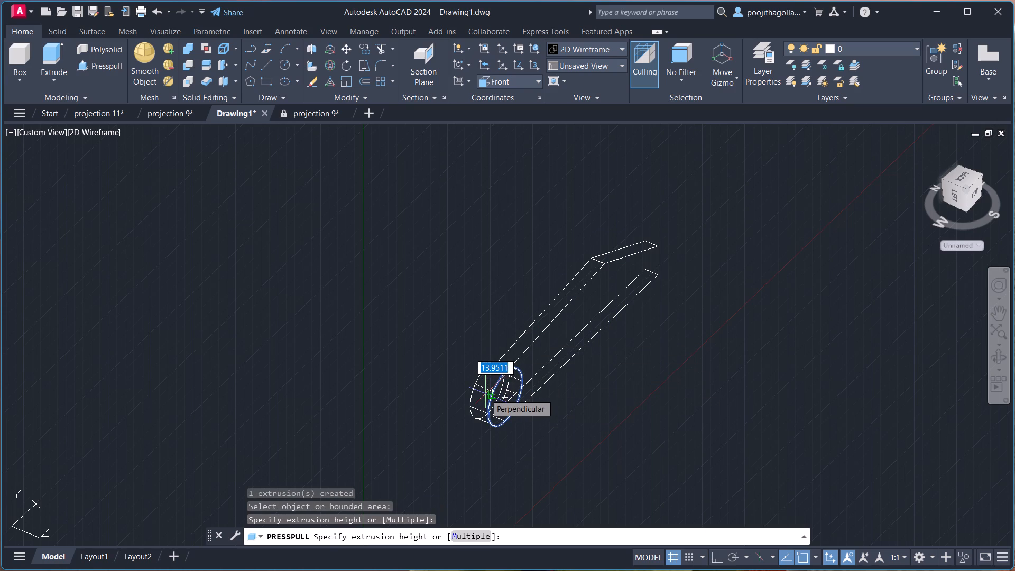
type("10")
key("Return")
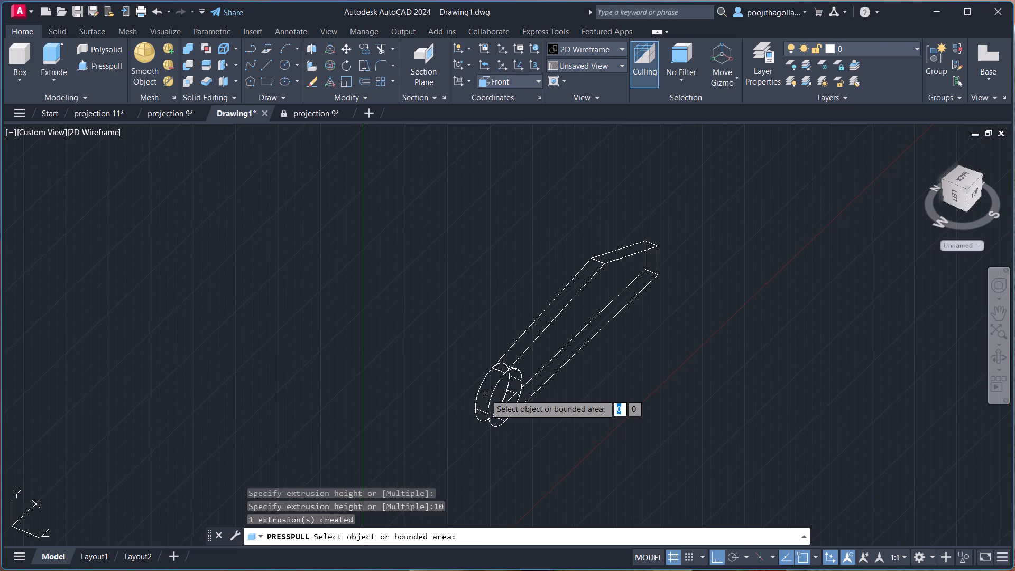
Presspull the circular boss's exposed face outward by 4, beyond the arm's face.
scroll(485, 394, "up", 2)
left_click(542, 366)
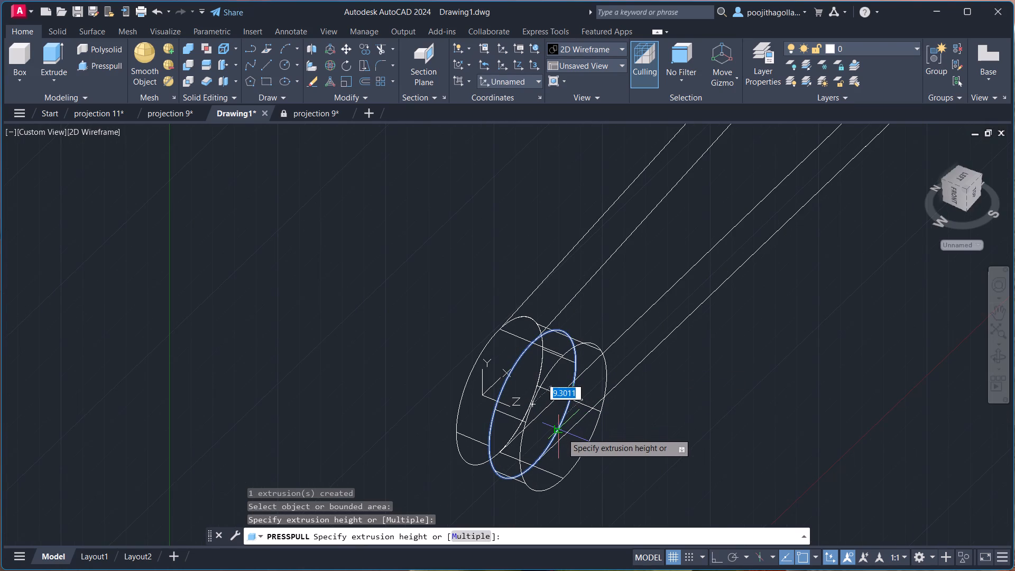
scroll(565, 441, "down", 1)
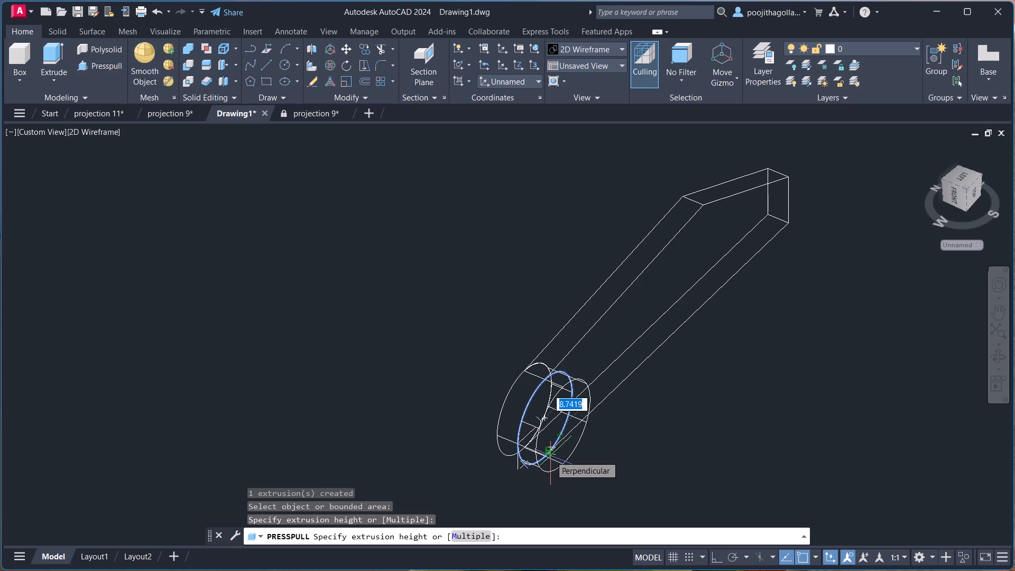
key("4")
key("Return")
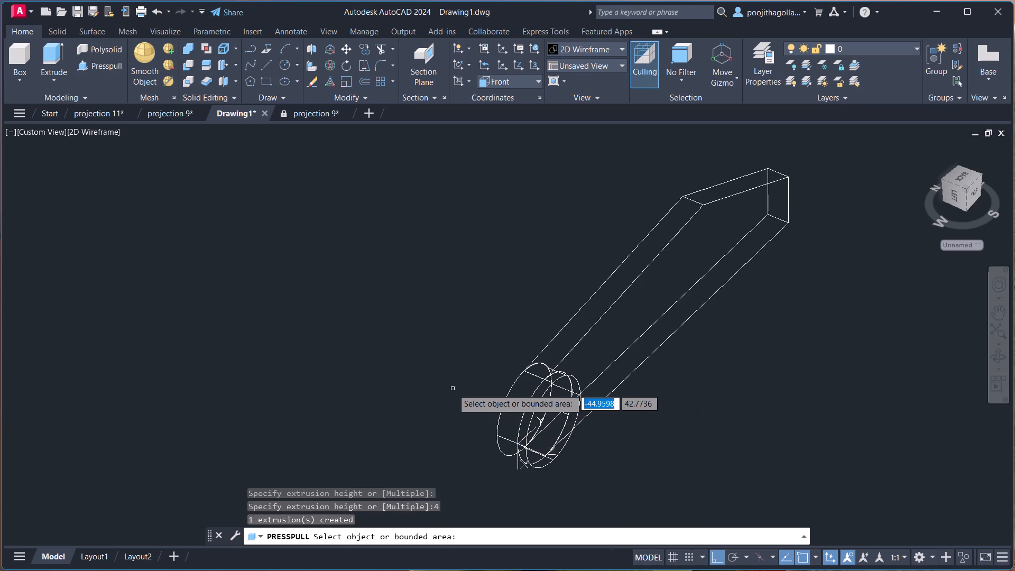
key("Escape")
Set the visual style to Shades of Gray.
left_click(81, 137)
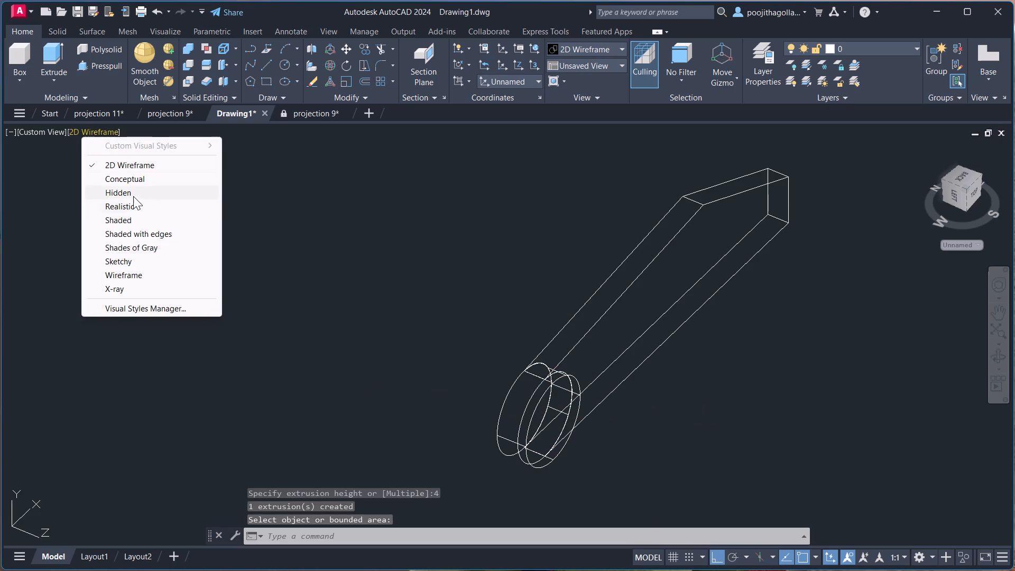
left_click(139, 244)
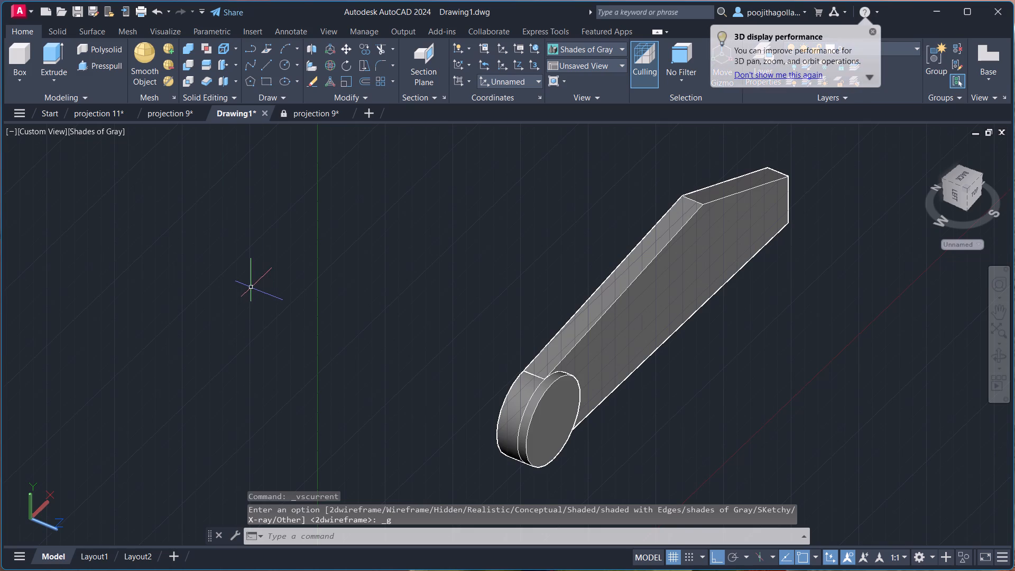
Presspull the boss's opposite circular face outward by 4, on the other side of the arm.
left_click(100, 69)
key("Escape")
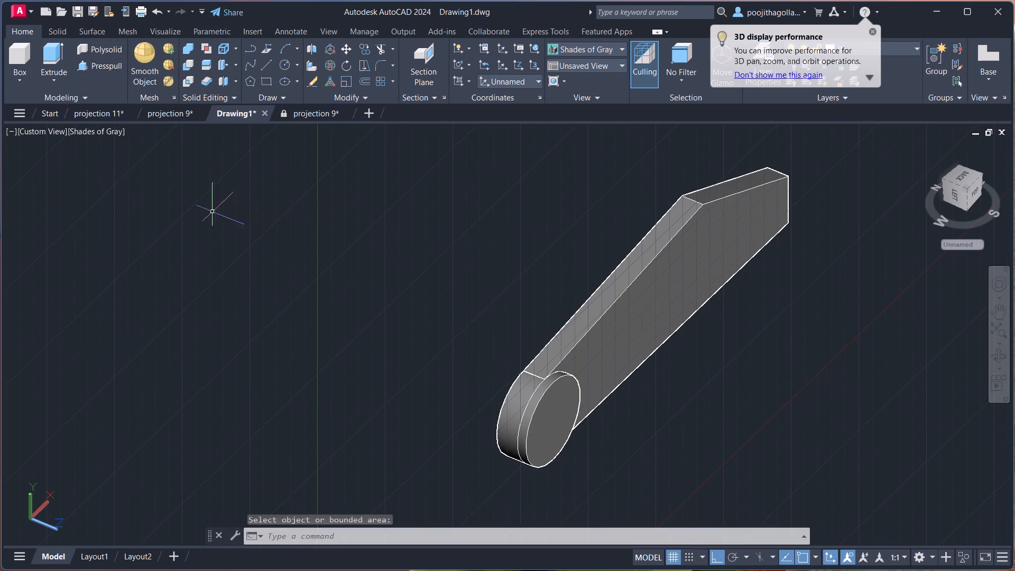
left_click(1004, 357)
left_click_drag(744, 429, 820, 412)
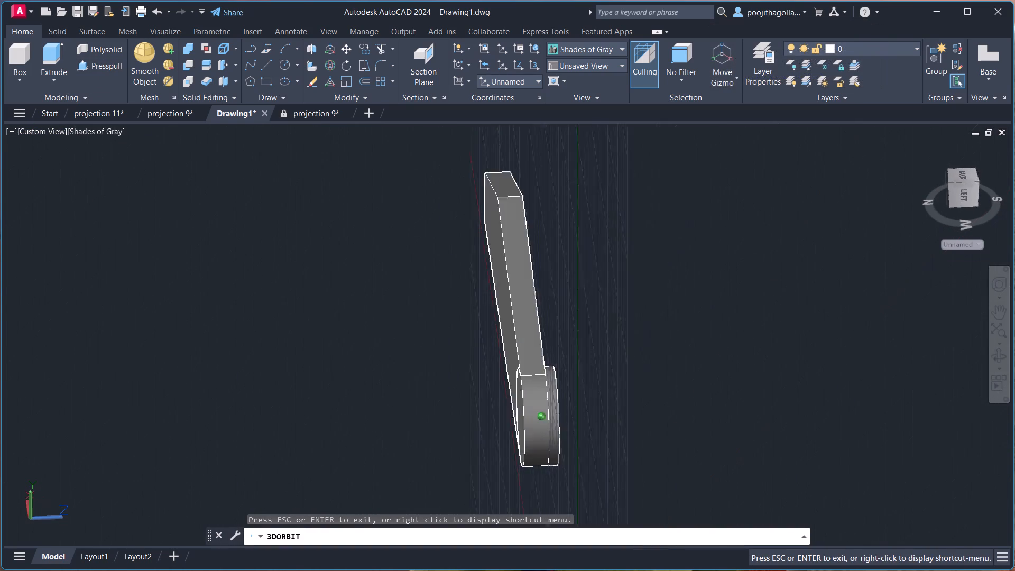
left_click_drag(820, 412, 848, 406)
key("Escape")
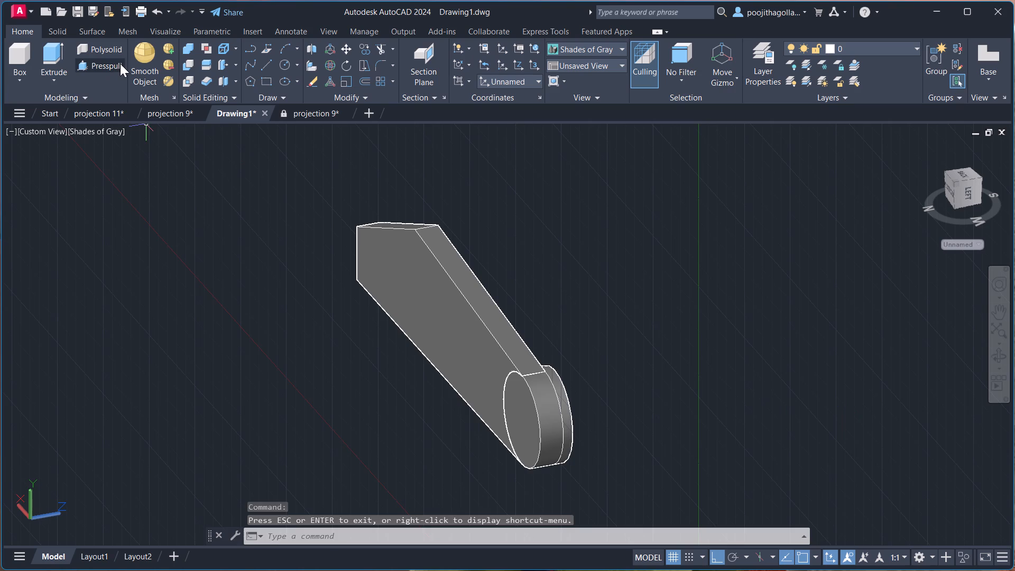
left_click(120, 63)
left_click(524, 416)
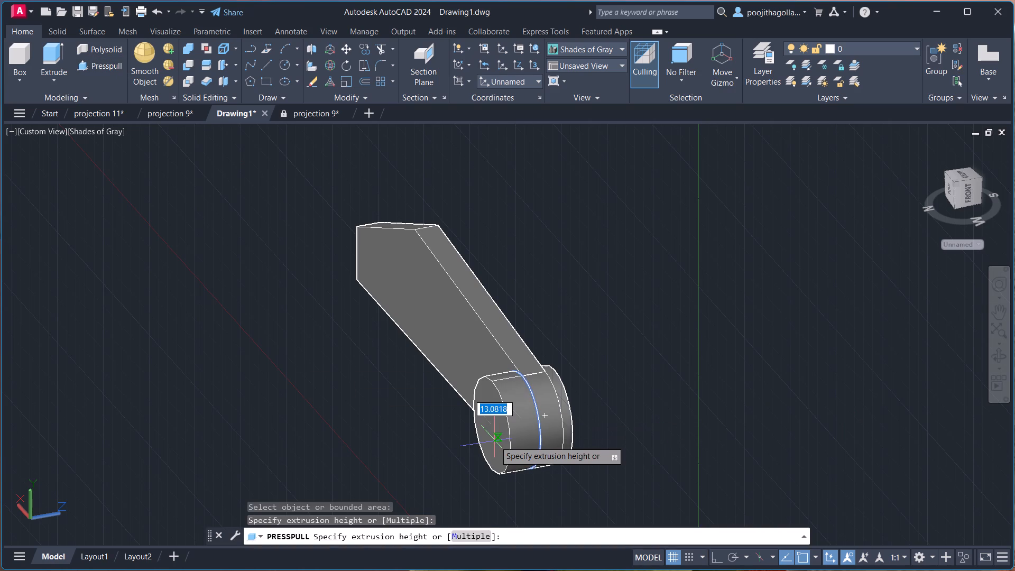
key("4")
key("Return")
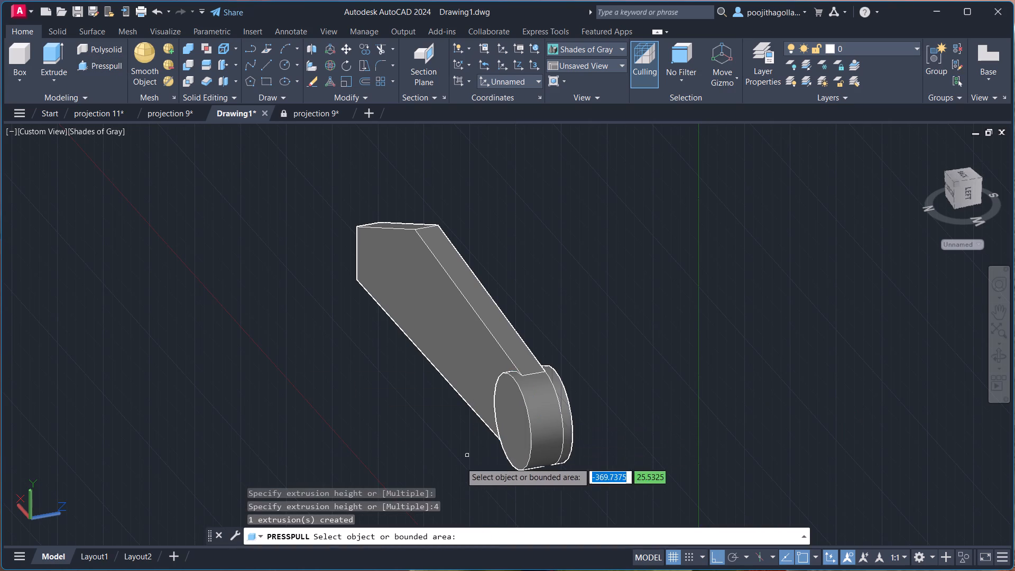
key("Escape")
Start a line at the upper corner of the arm's vertical end face, running along the thickness direction.
left_click(998, 355)
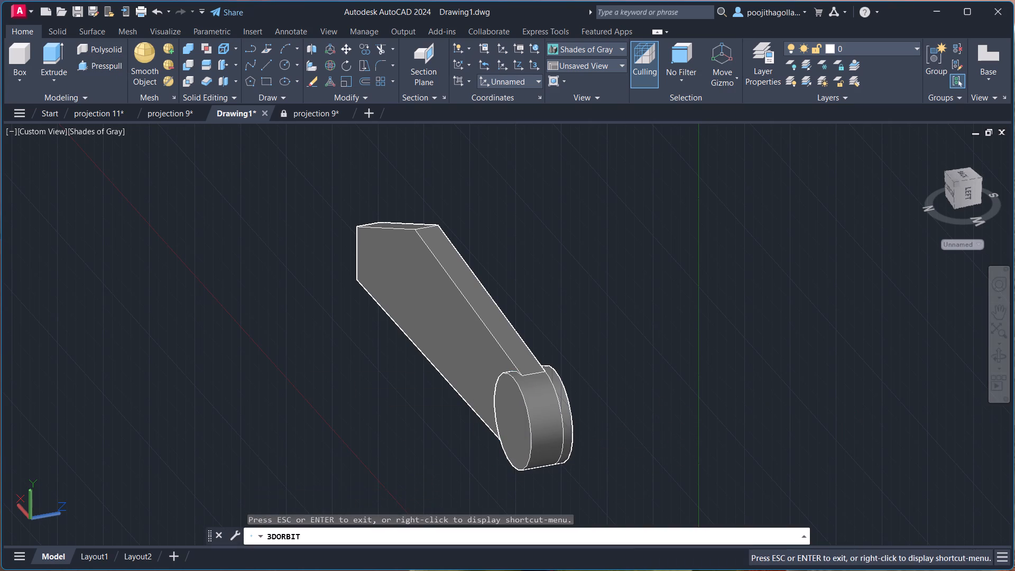
left_click_drag(819, 369, 660, 449)
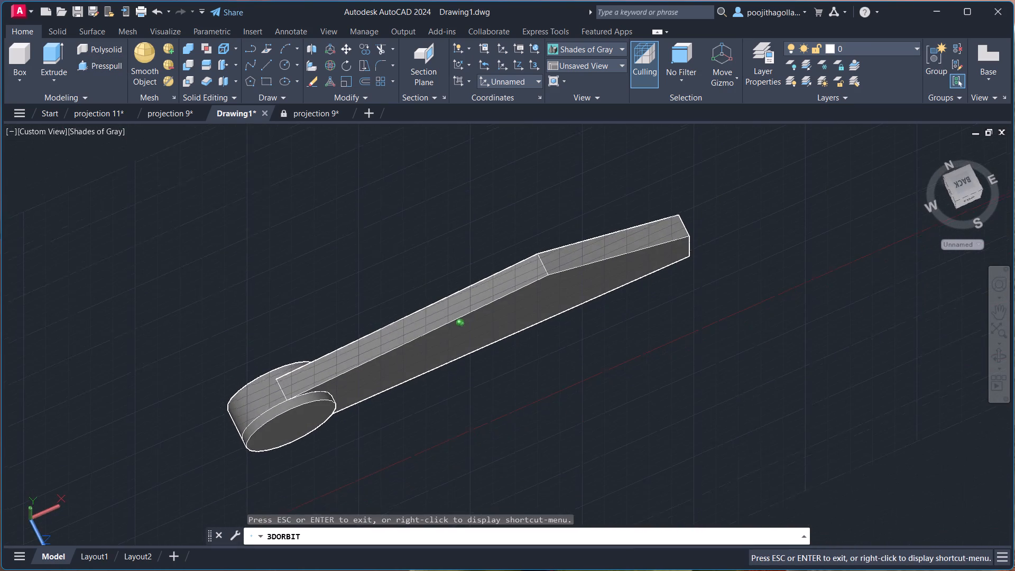
left_click_drag(660, 449, 682, 422)
scroll(673, 350, "up", 2)
middle_click_drag(673, 362, 678, 484)
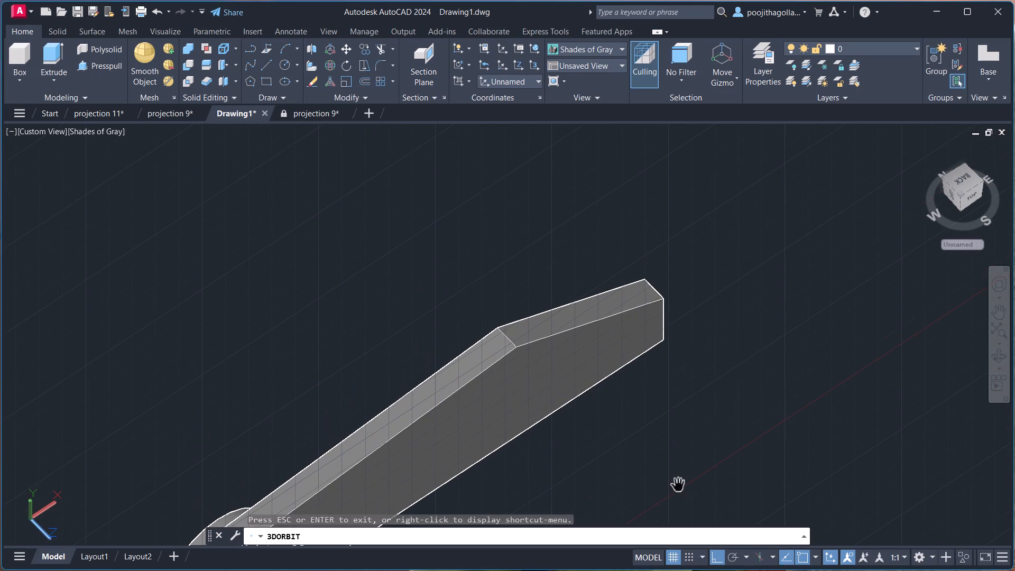
key("Escape")
key("l")
key("Return")
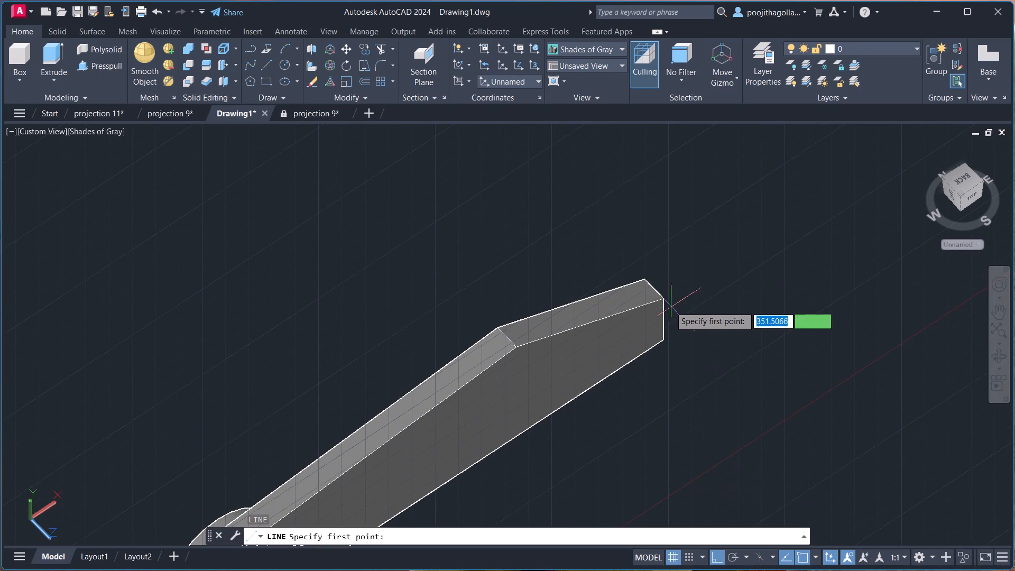
left_click(659, 299)
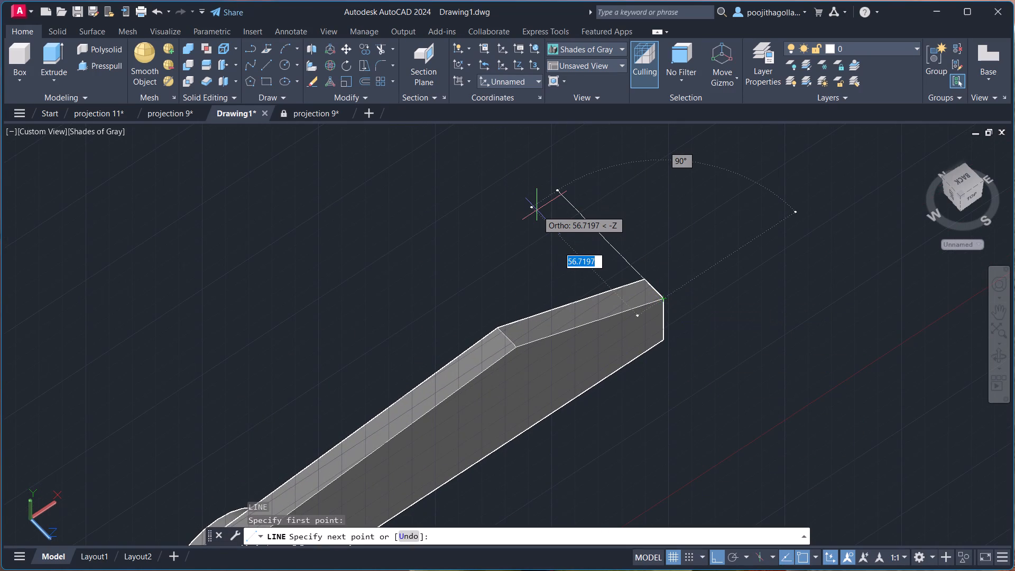
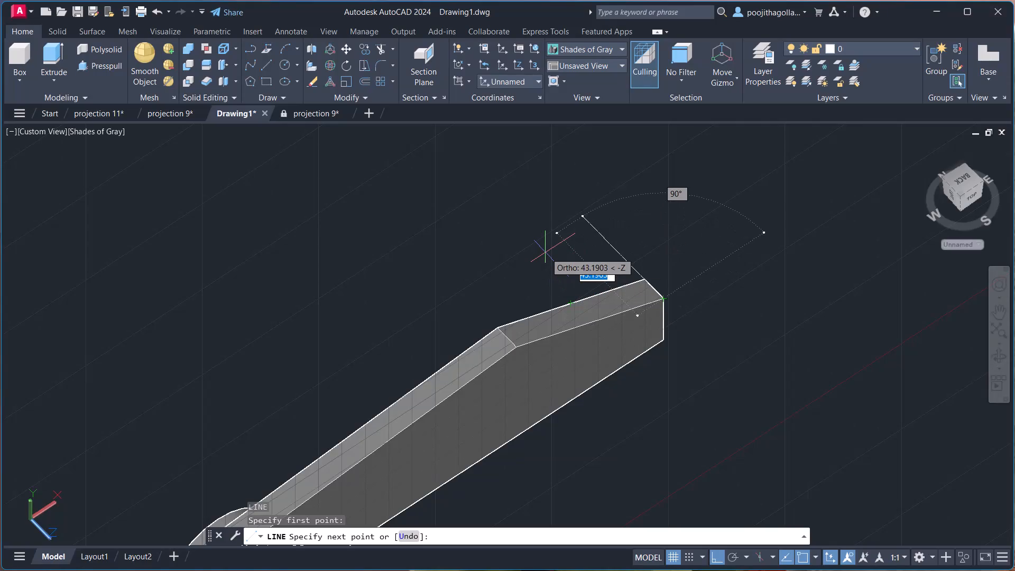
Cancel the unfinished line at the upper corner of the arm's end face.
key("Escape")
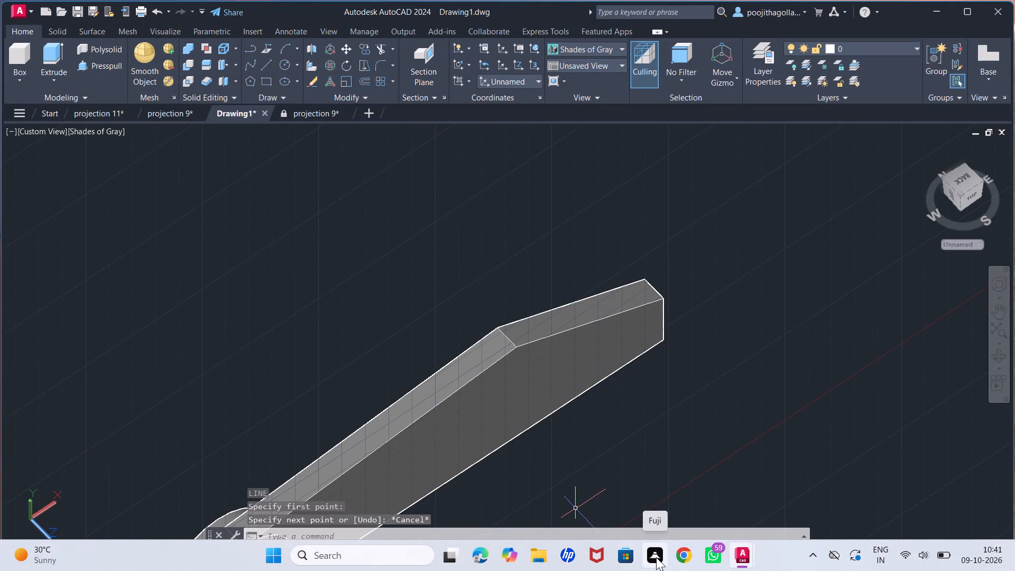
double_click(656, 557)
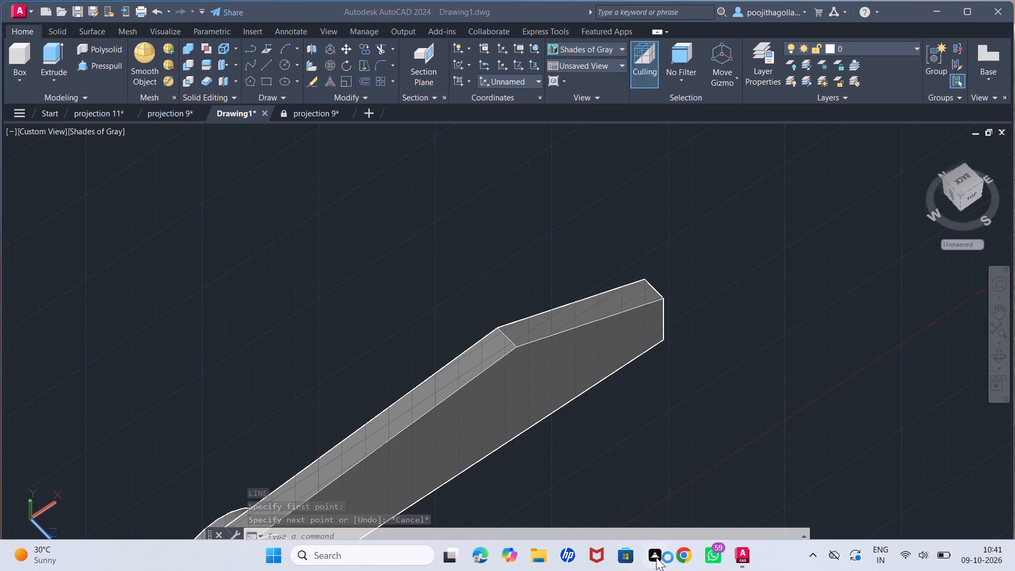
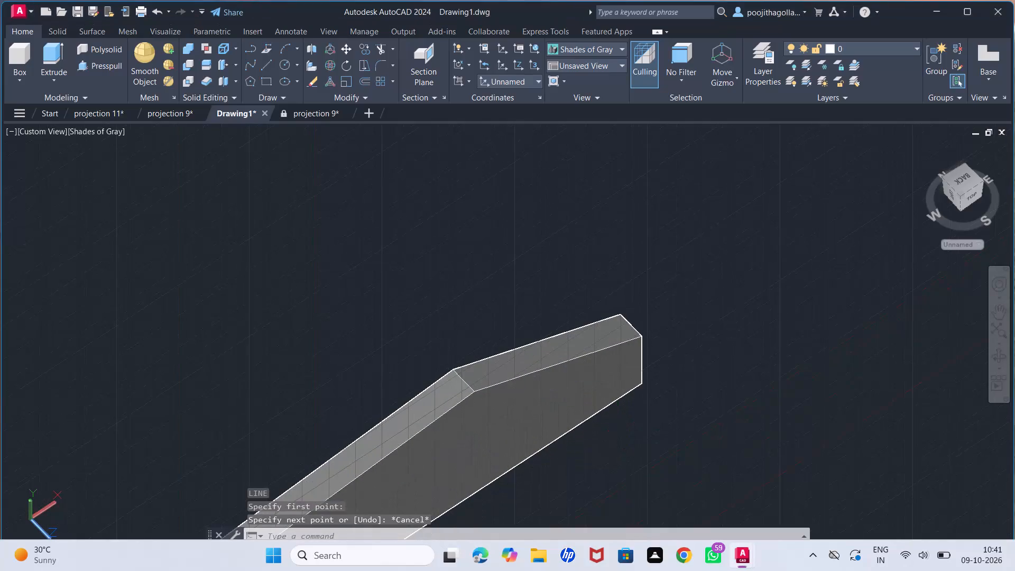
Start a line from the front upper corner of the sloping arm's free end.
middle_click_drag(646, 495, 635, 445)
scroll(591, 413, "down", 1)
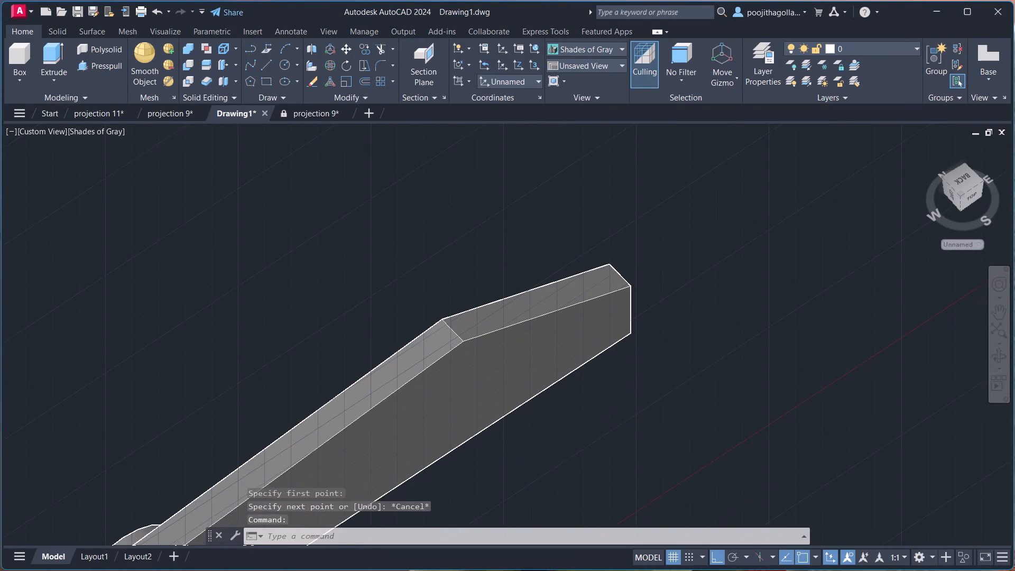
middle_click_drag(608, 403, 668, 357)
scroll(598, 400, "up", 1)
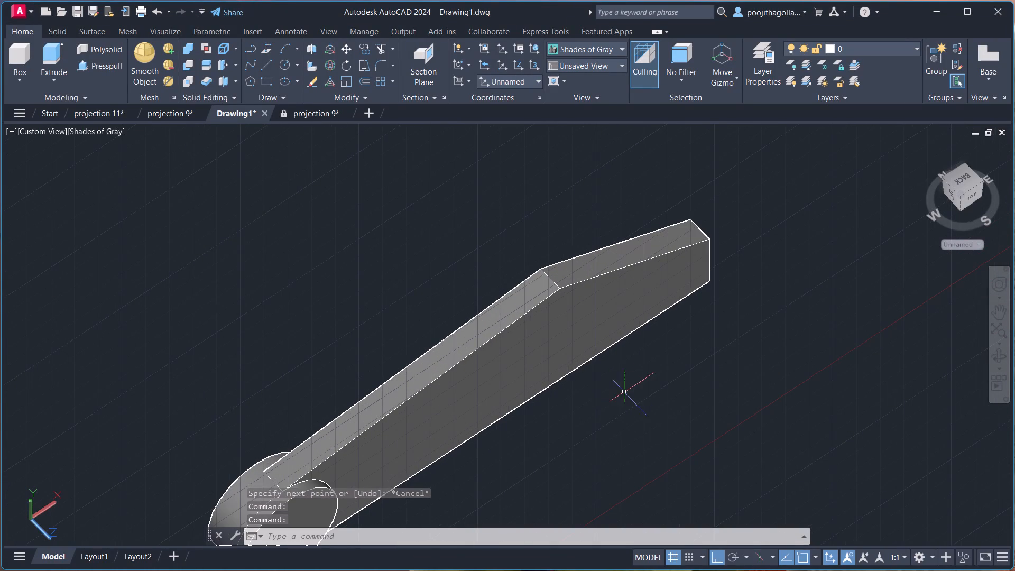
key("l")
key("Return")
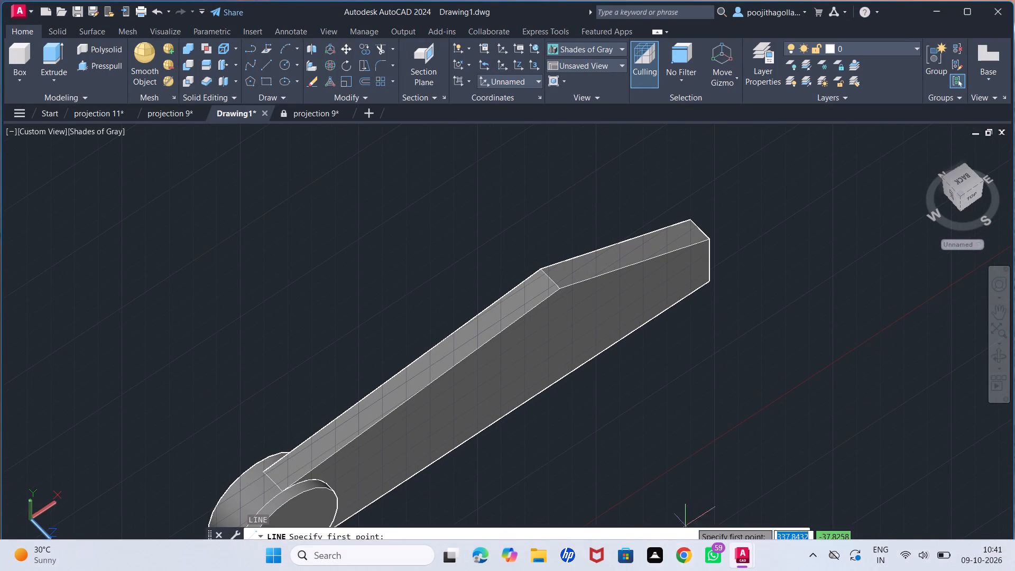
middle_click_drag(723, 338, 733, 413)
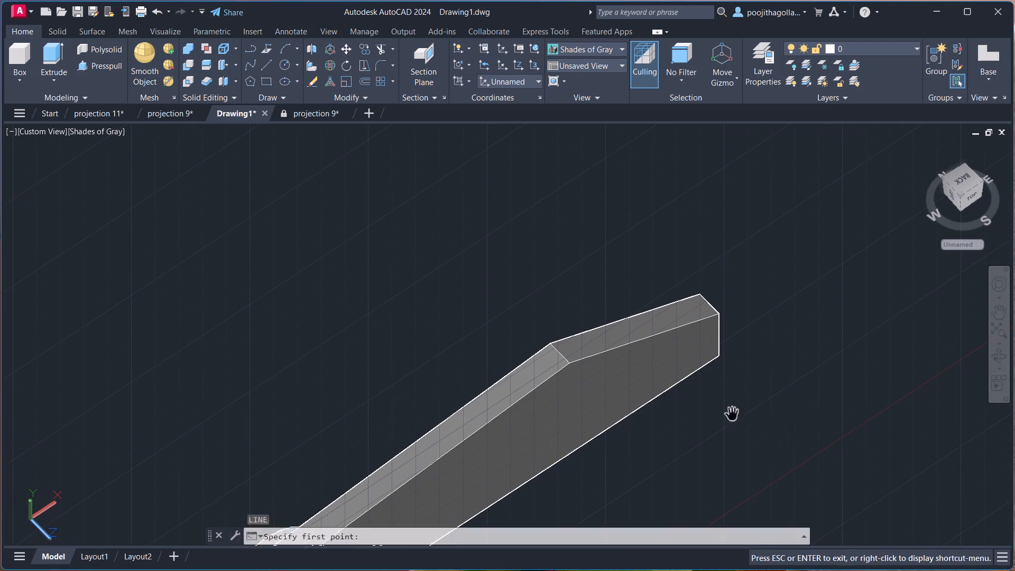
left_click(718, 313)
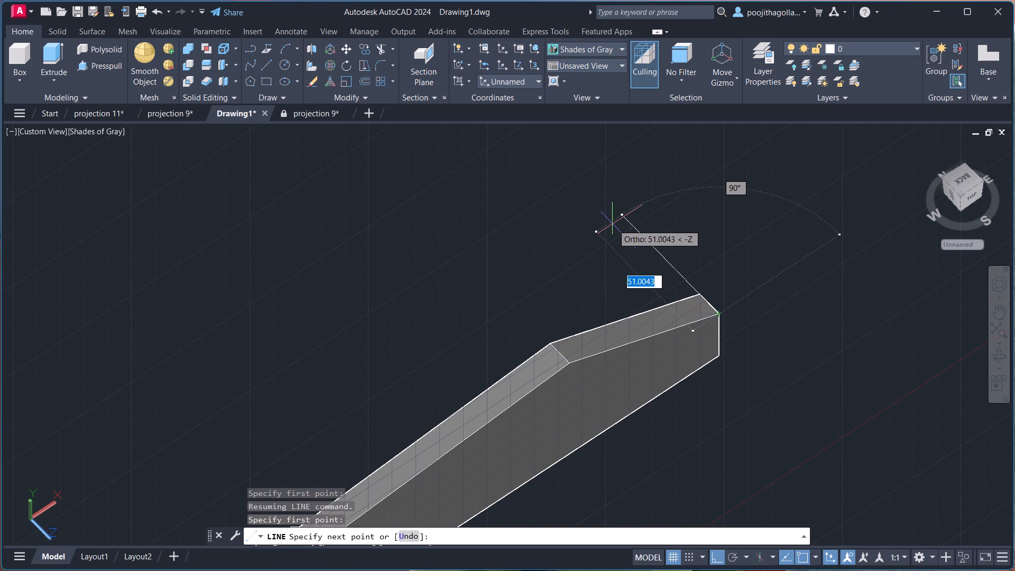
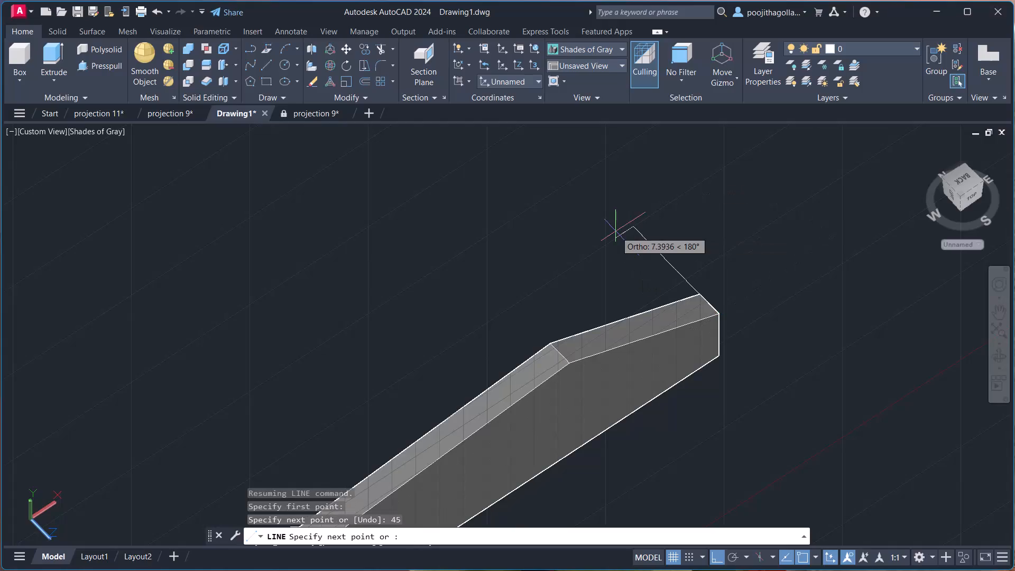
End the line at the sloping arm's free end with only its single 45-long segment.
key("Escape")
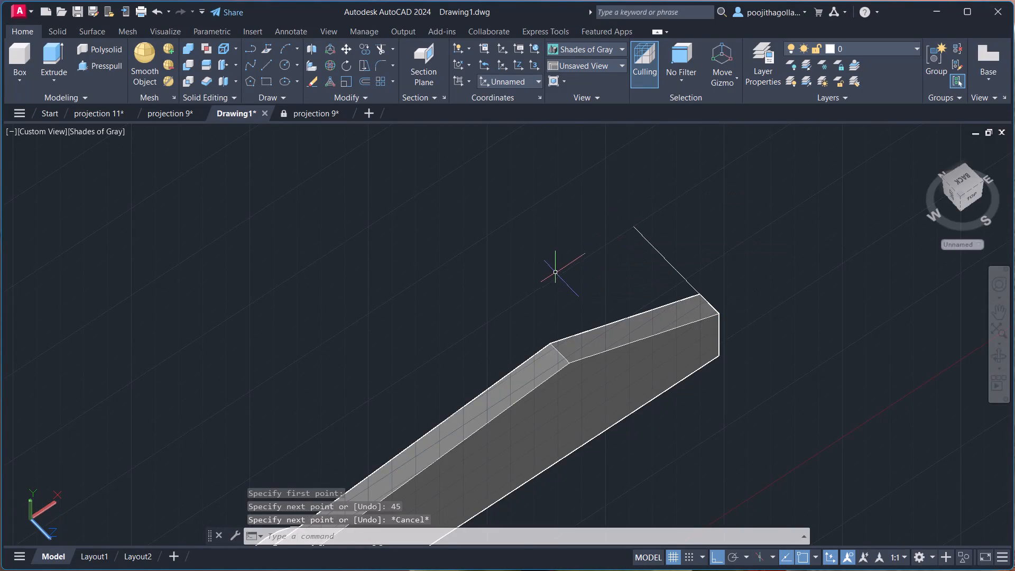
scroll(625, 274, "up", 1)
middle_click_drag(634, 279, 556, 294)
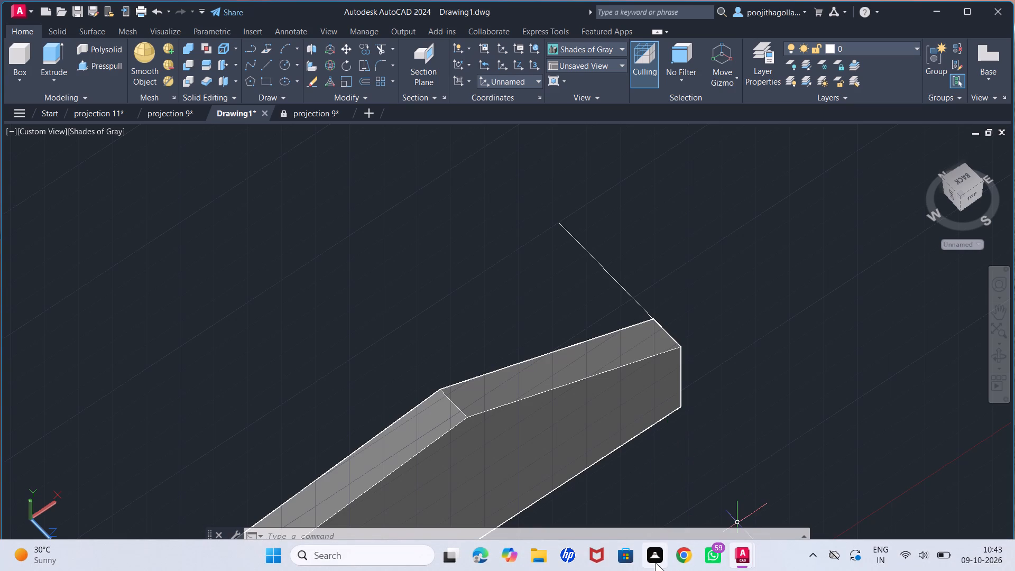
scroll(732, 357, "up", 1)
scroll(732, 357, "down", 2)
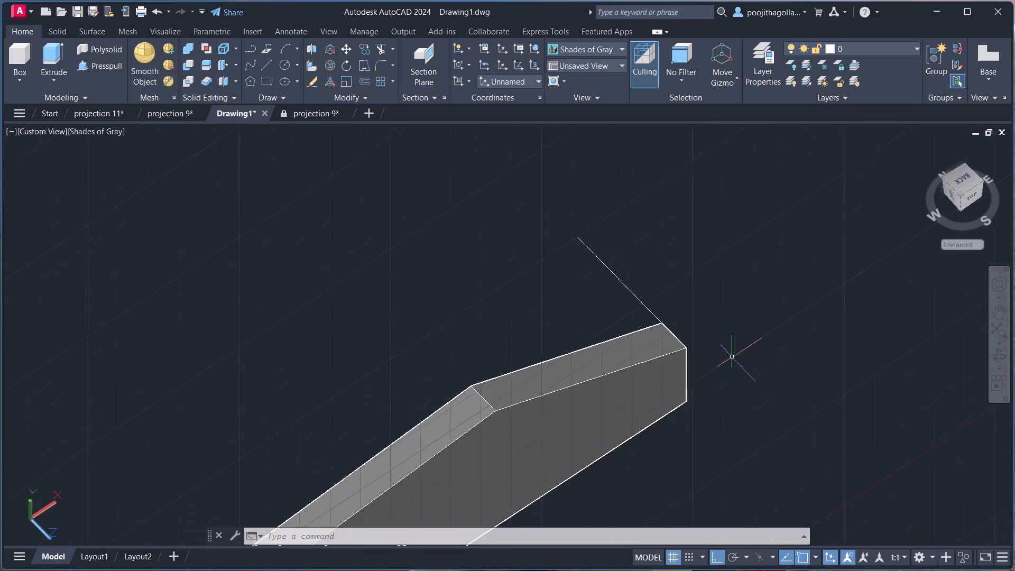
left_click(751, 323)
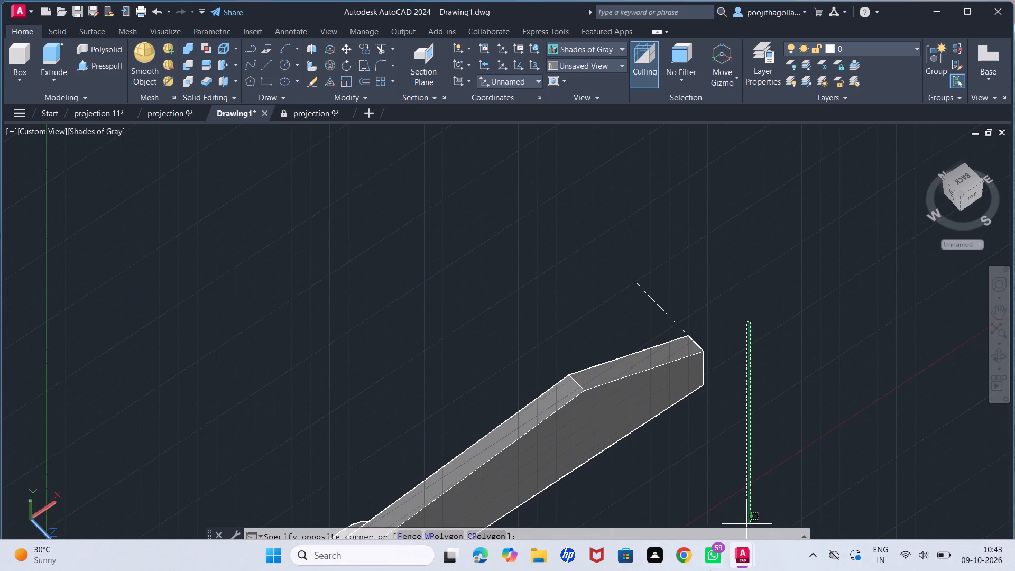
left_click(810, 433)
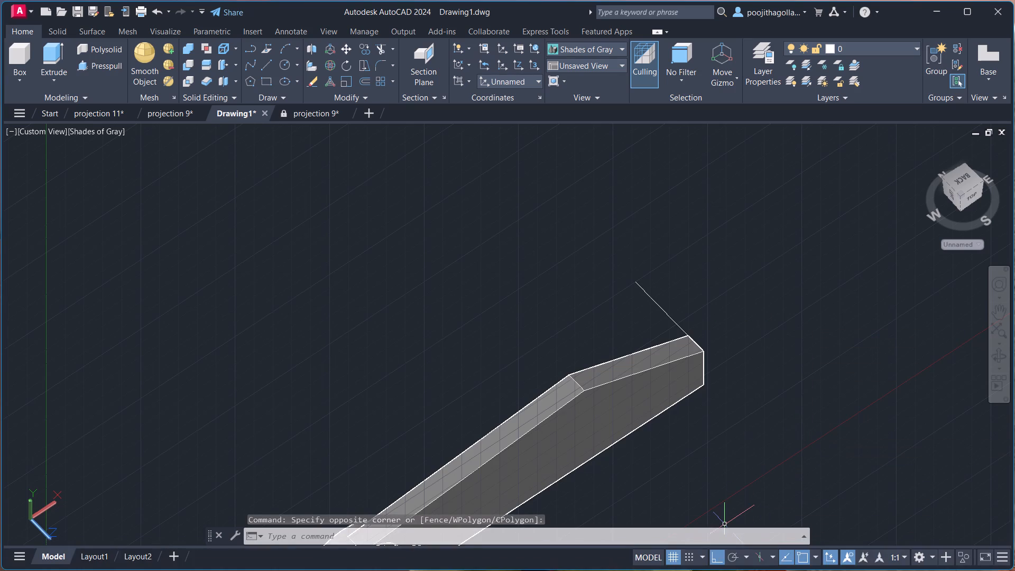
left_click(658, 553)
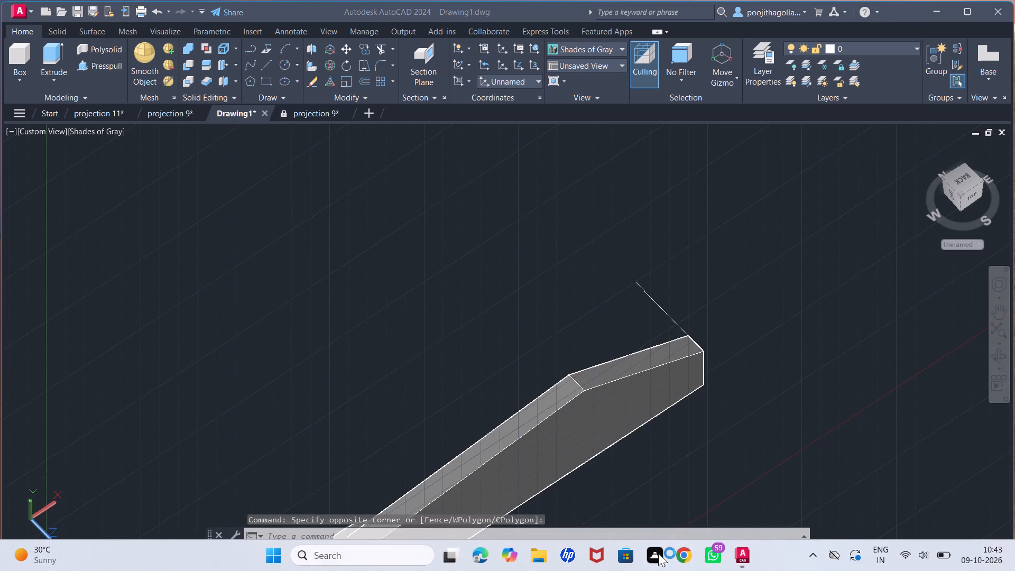
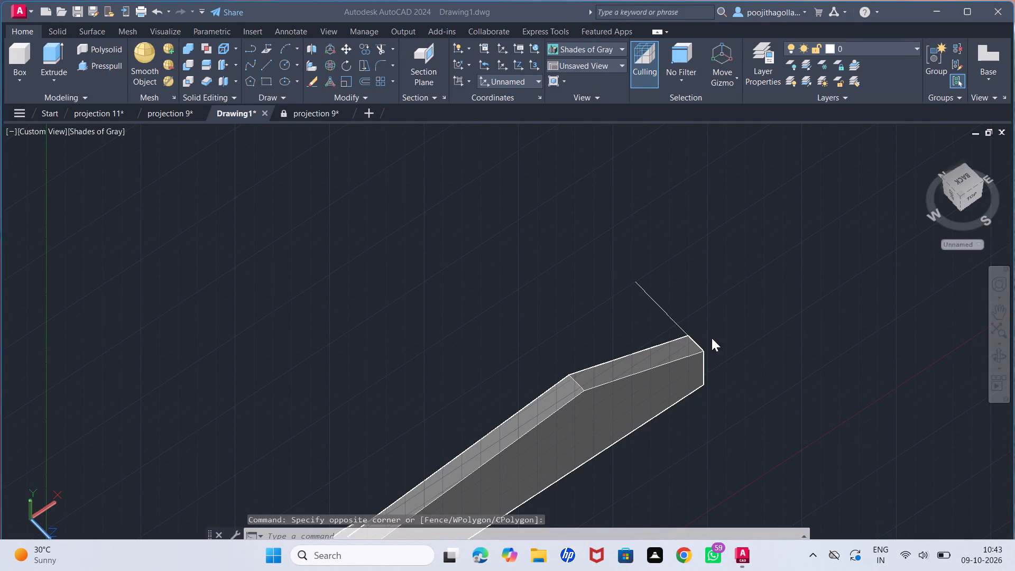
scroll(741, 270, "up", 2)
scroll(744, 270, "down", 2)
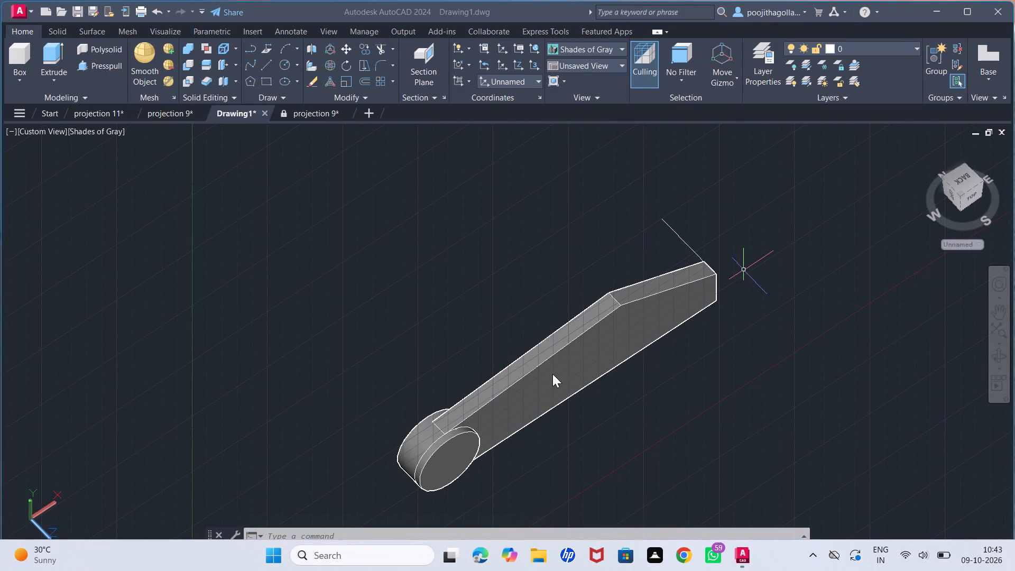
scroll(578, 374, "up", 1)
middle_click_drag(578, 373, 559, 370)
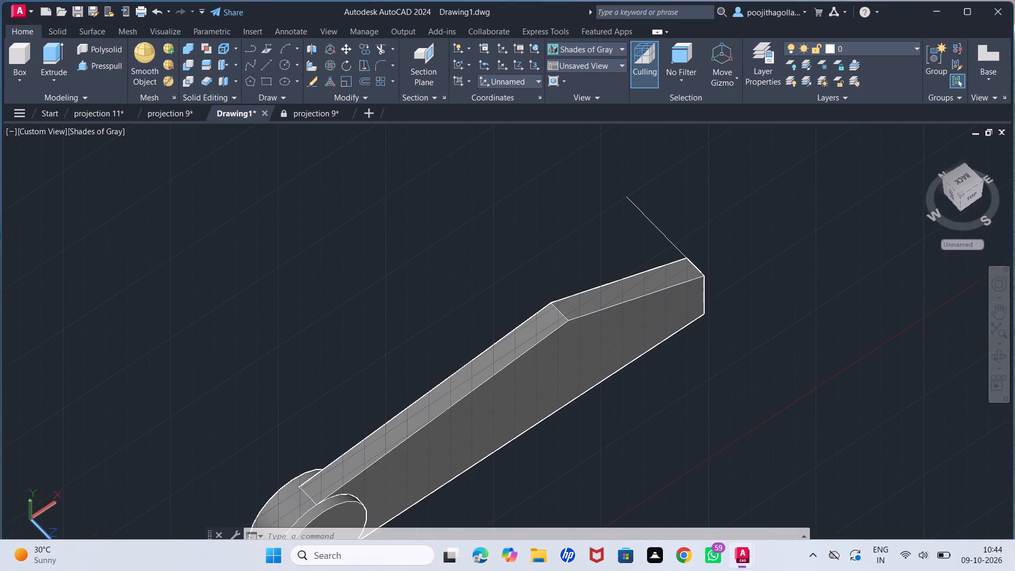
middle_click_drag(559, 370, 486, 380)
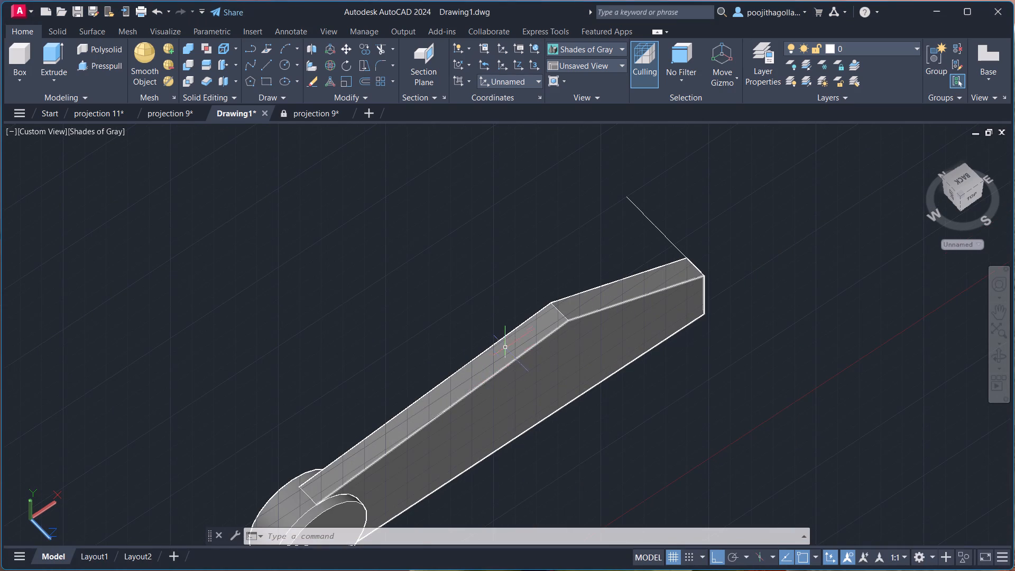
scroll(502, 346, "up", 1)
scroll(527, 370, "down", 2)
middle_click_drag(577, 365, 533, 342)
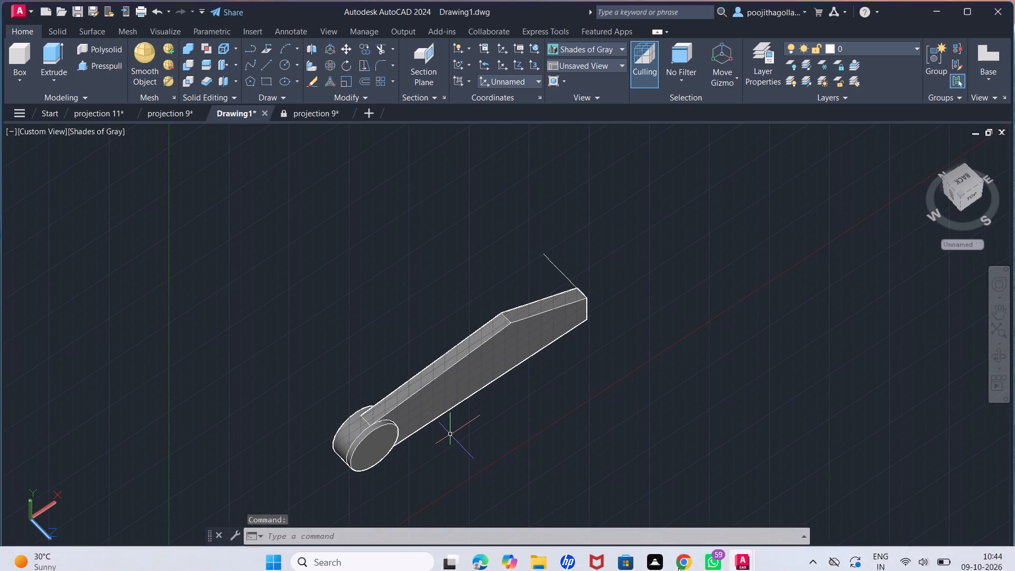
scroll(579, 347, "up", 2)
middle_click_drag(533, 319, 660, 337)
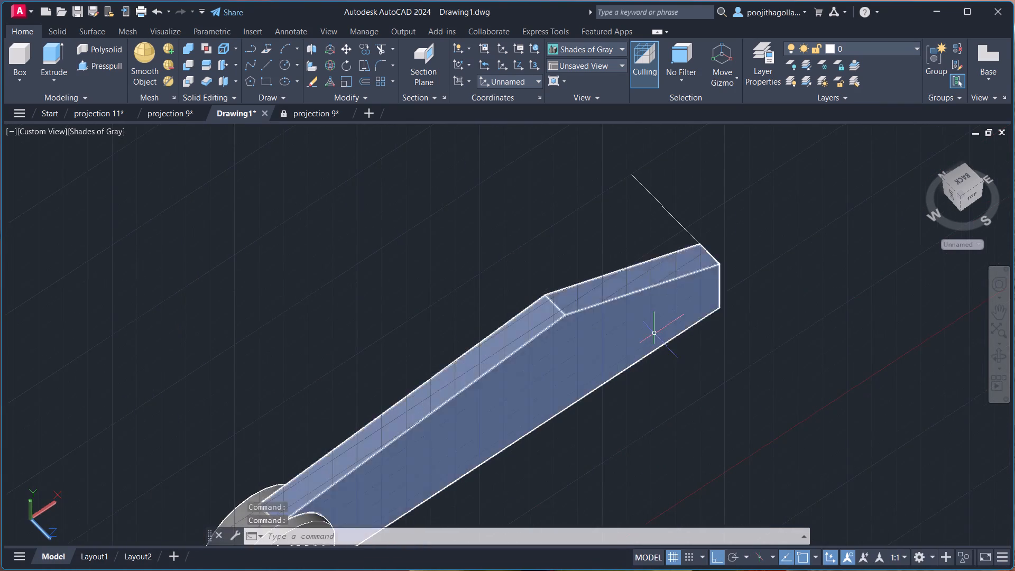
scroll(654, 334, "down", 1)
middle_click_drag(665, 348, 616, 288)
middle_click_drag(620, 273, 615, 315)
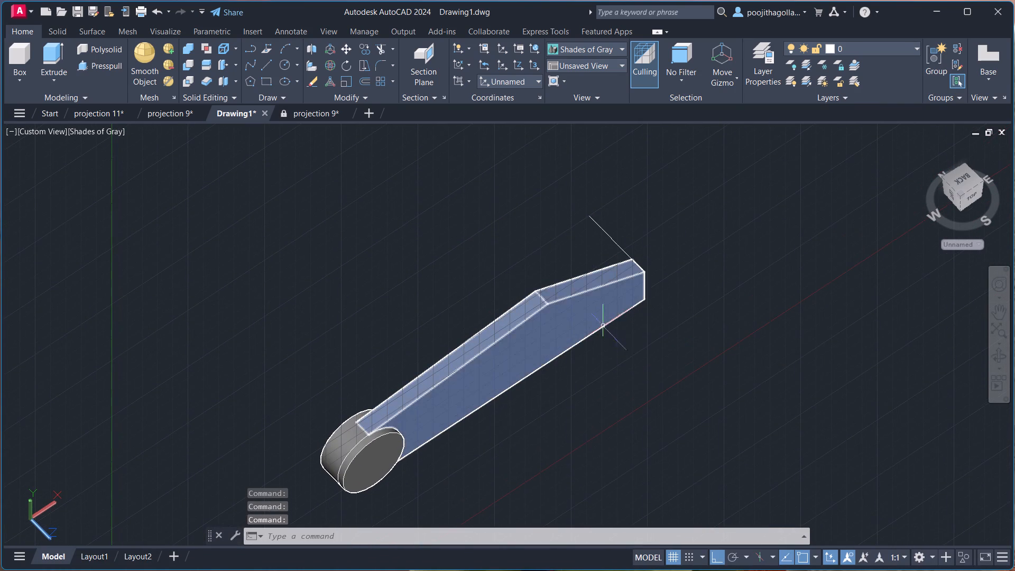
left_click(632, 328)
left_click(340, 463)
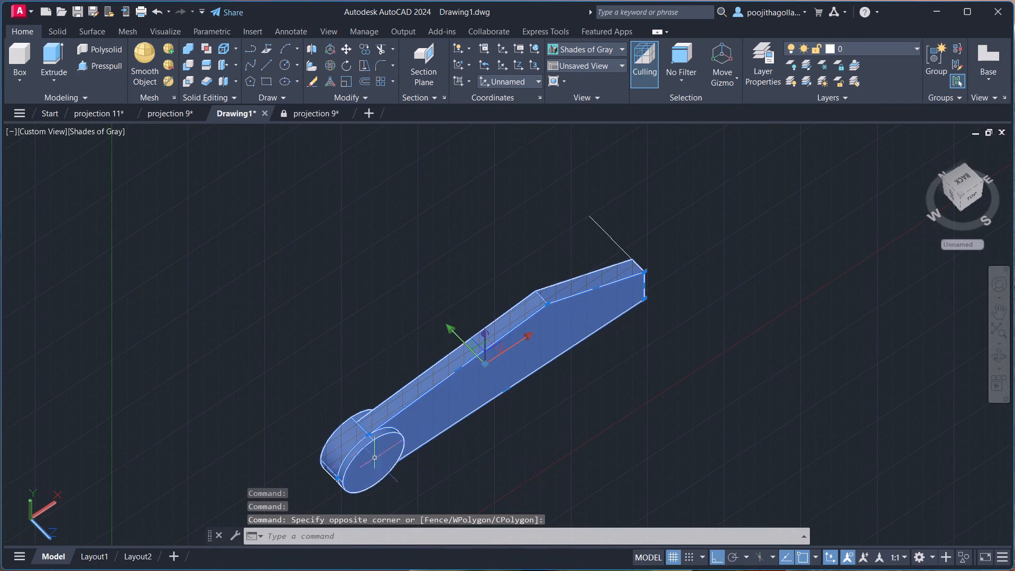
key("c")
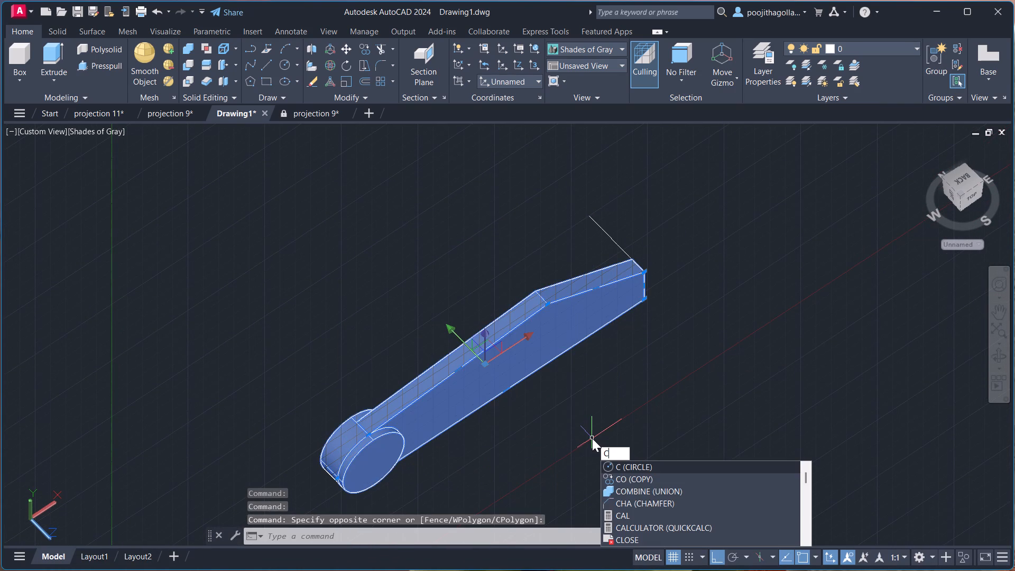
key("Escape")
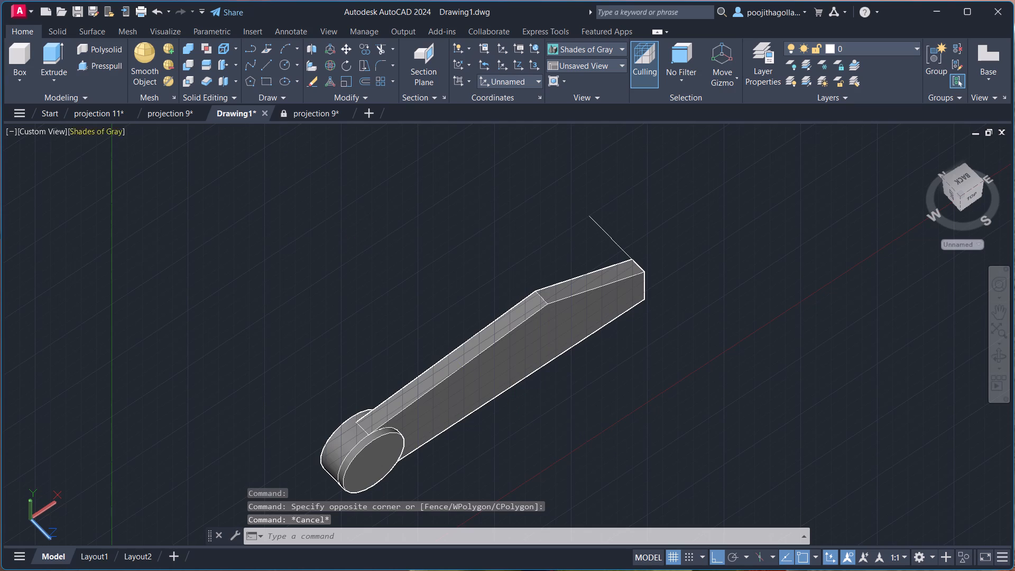
Switch to the Front view and set the UCS origin at the boss's centre, with X pointing along the arm and Y upward.
left_click(34, 137)
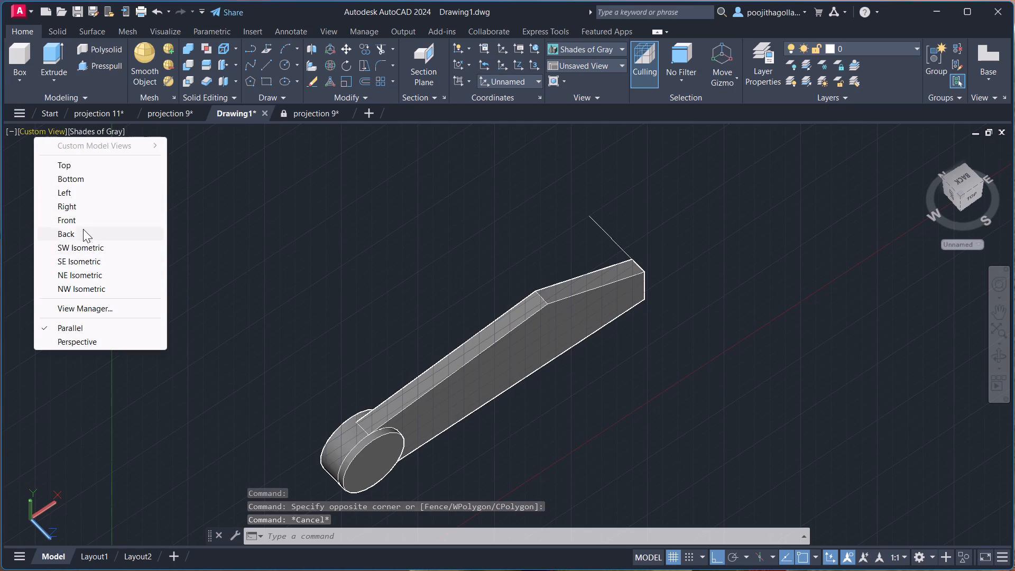
left_click(77, 218)
scroll(298, 360, "down", 1)
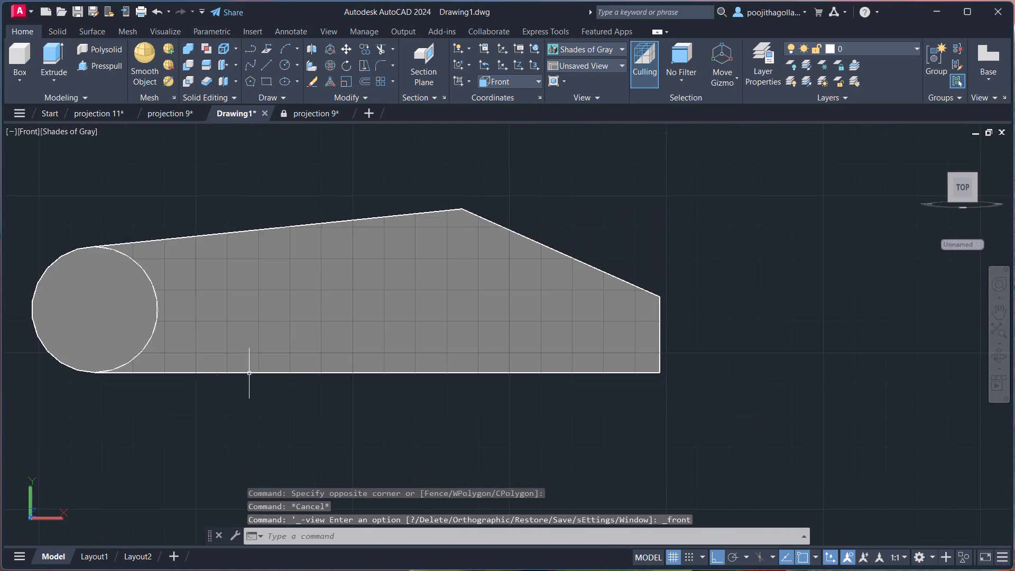
middle_click_drag(276, 382, 524, 412)
scroll(303, 305, "up", 2)
middle_click_drag(320, 325, 321, 288)
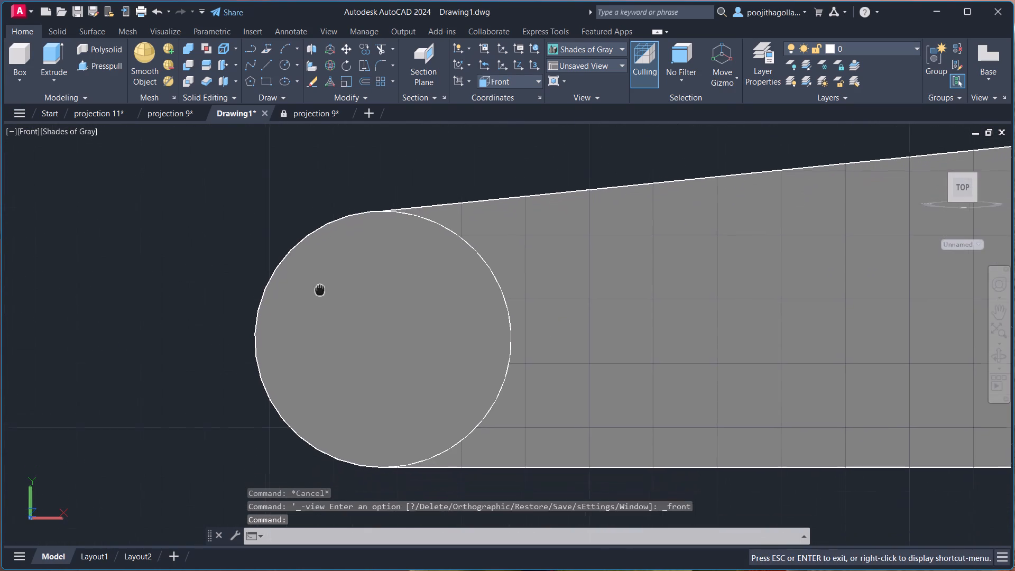
middle_click_drag(321, 288, 321, 284)
scroll(337, 311, "down", 1)
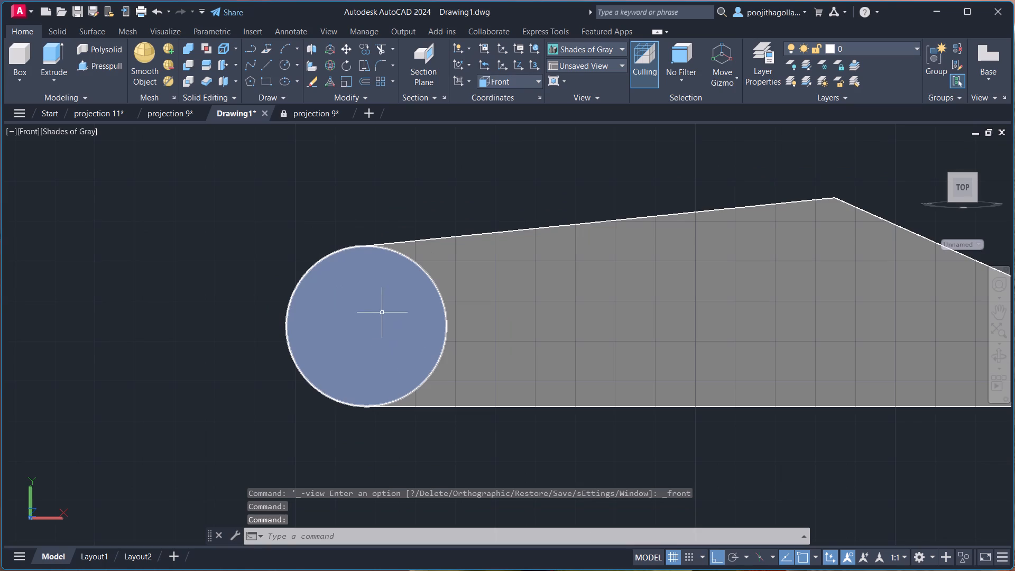
type("ucs")
key("Return")
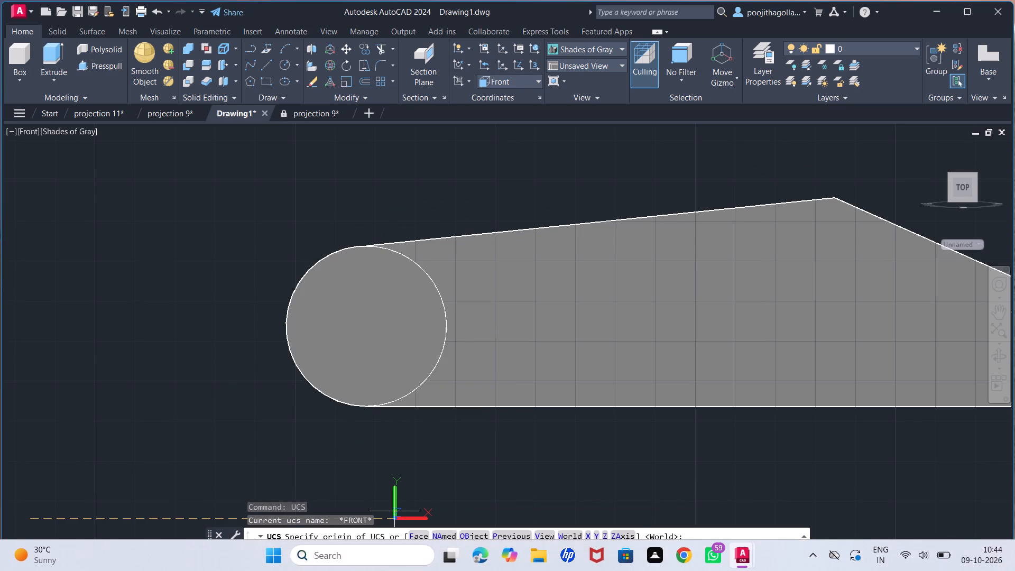
left_click(370, 323)
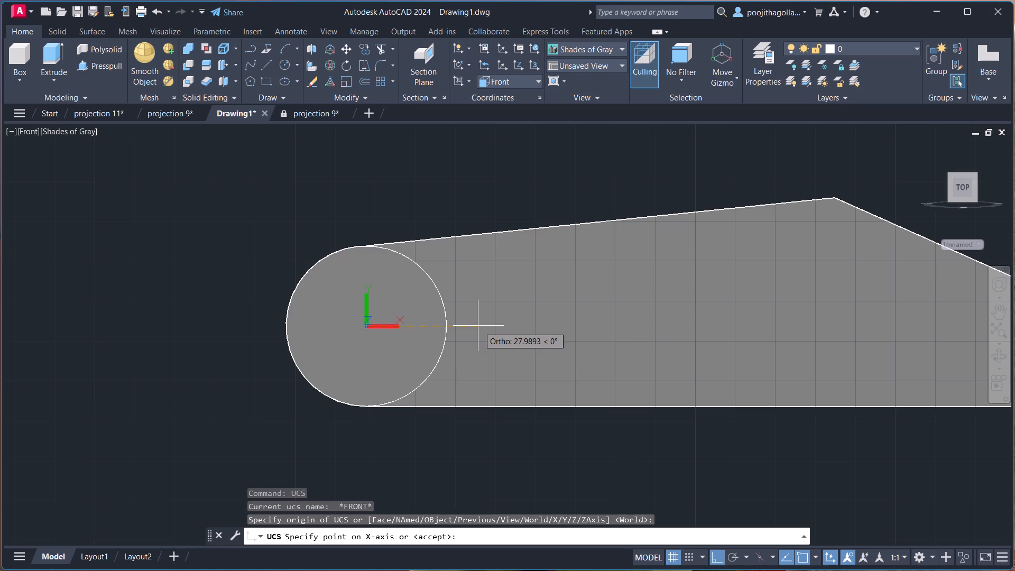
left_click(478, 326)
left_click(410, 210)
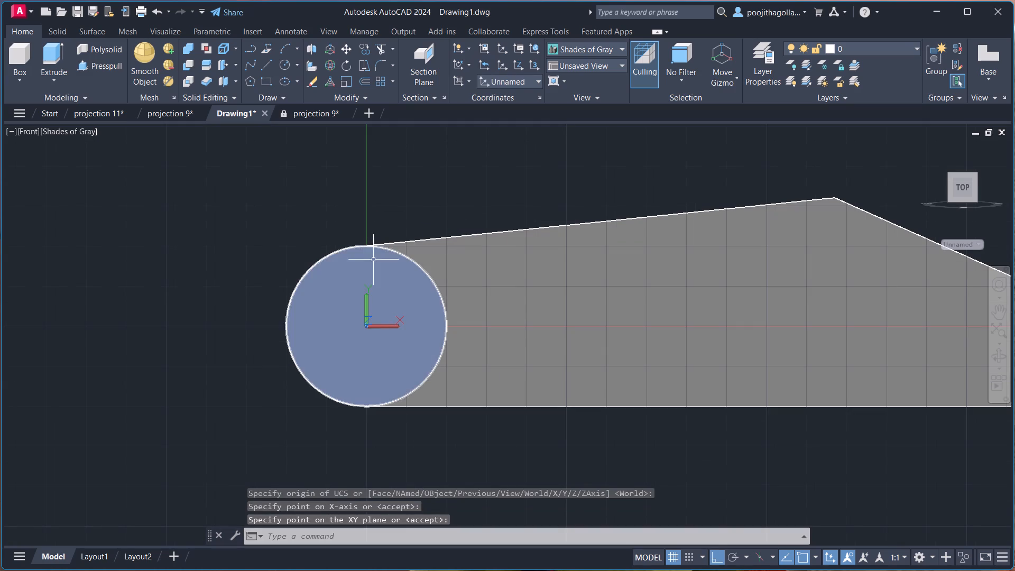
Draw a radius 8 circle centred on the round boss's face.
key("c")
key("Return")
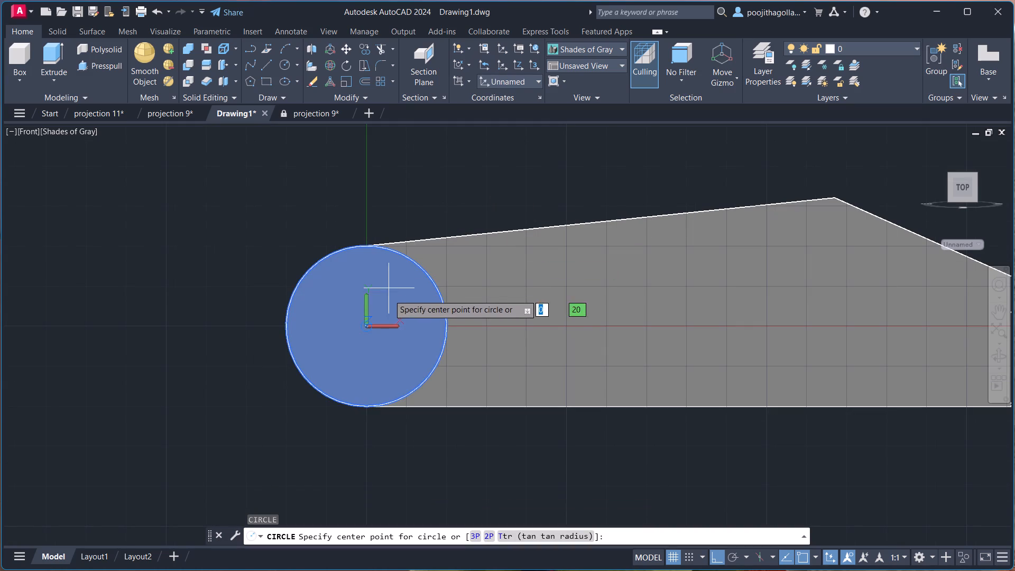
left_click(370, 328)
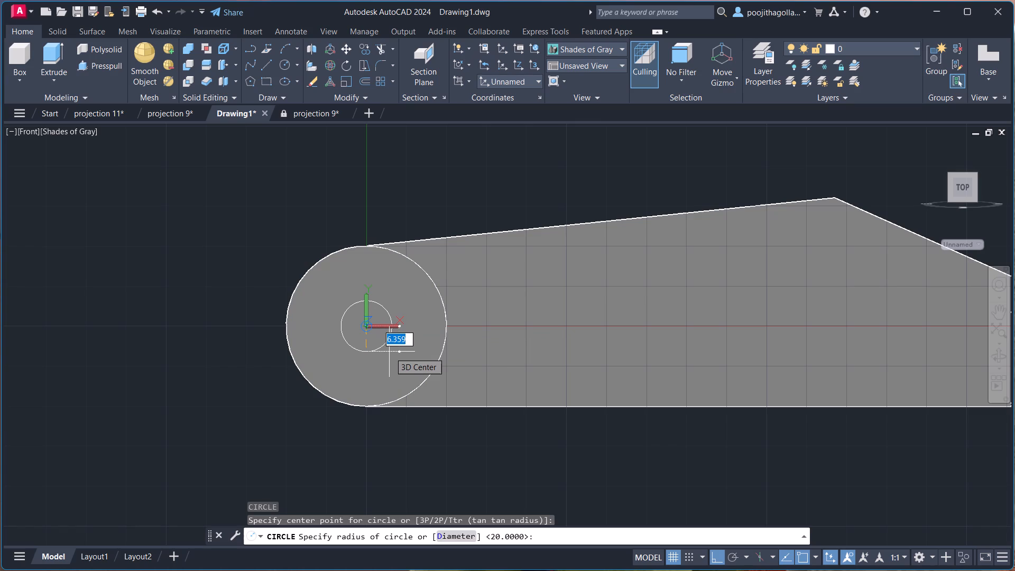
key("8")
key("Return")
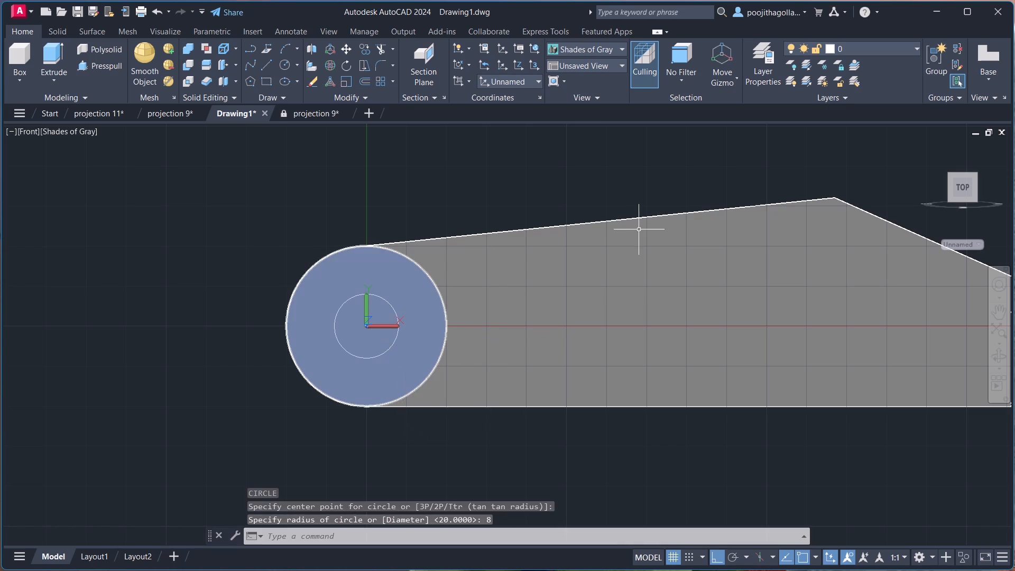
Presspull the radius 8 circle through the boss to cut a hole.
left_click(1000, 360)
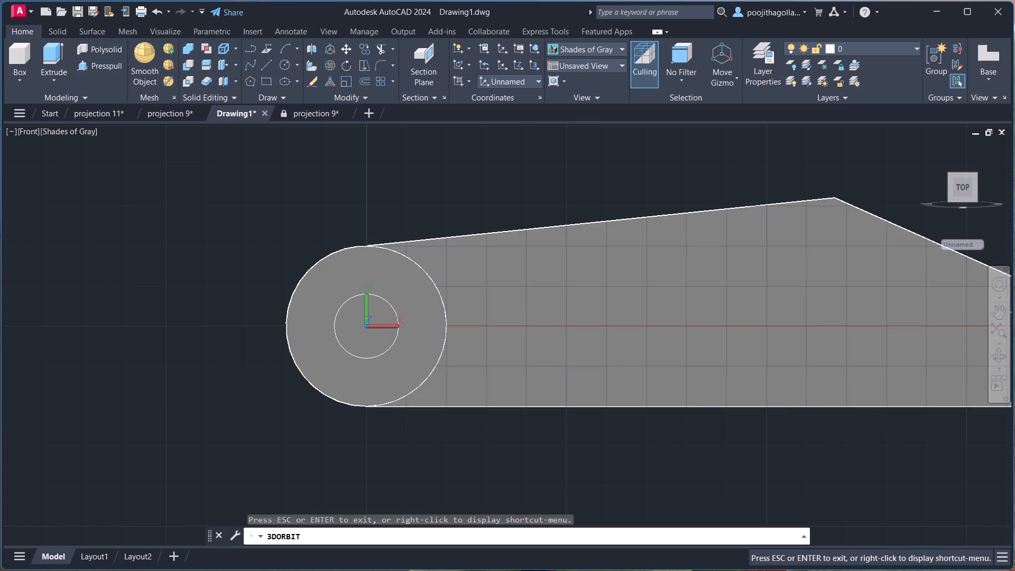
left_click_drag(613, 302, 711, 362)
key("Escape")
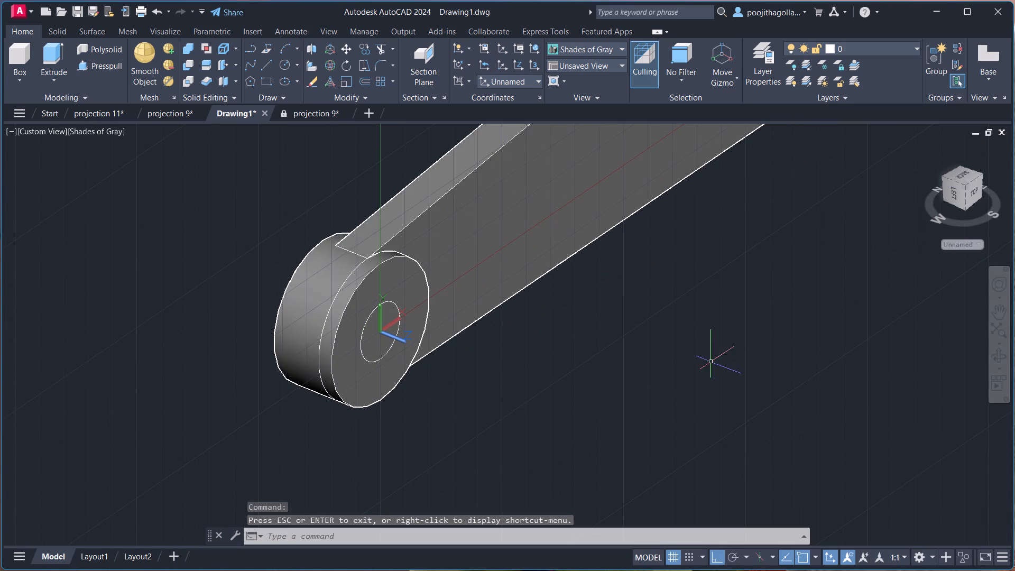
left_click(105, 65)
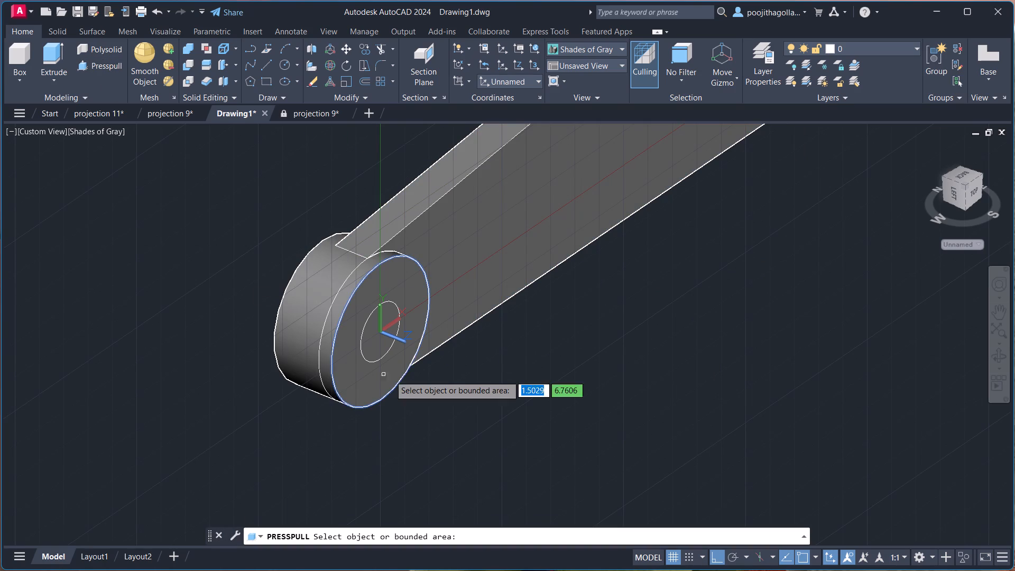
left_click_drag(380, 349, 375, 349)
left_click(227, 353)
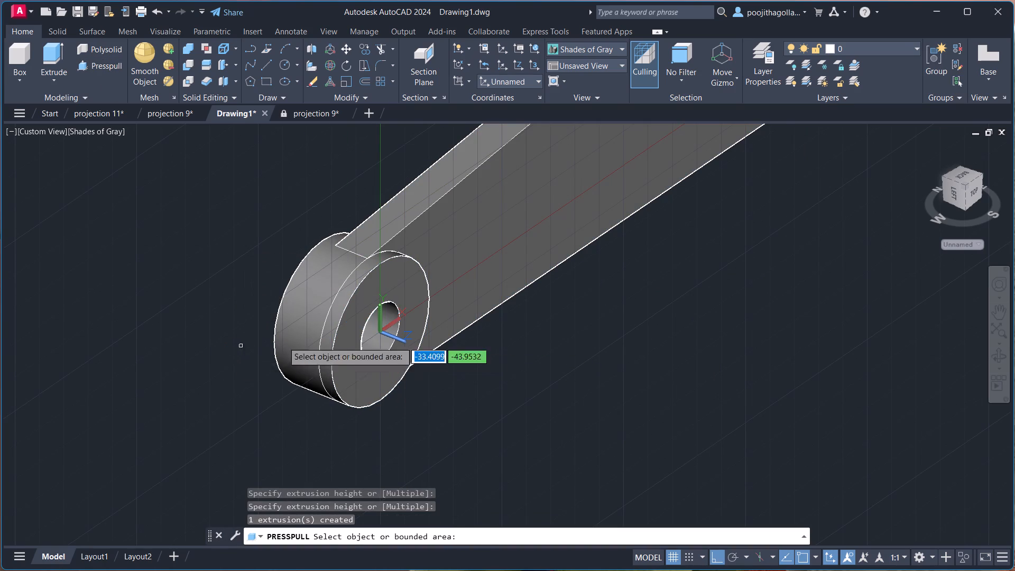
scroll(520, 296, "down", 1)
key("Escape")
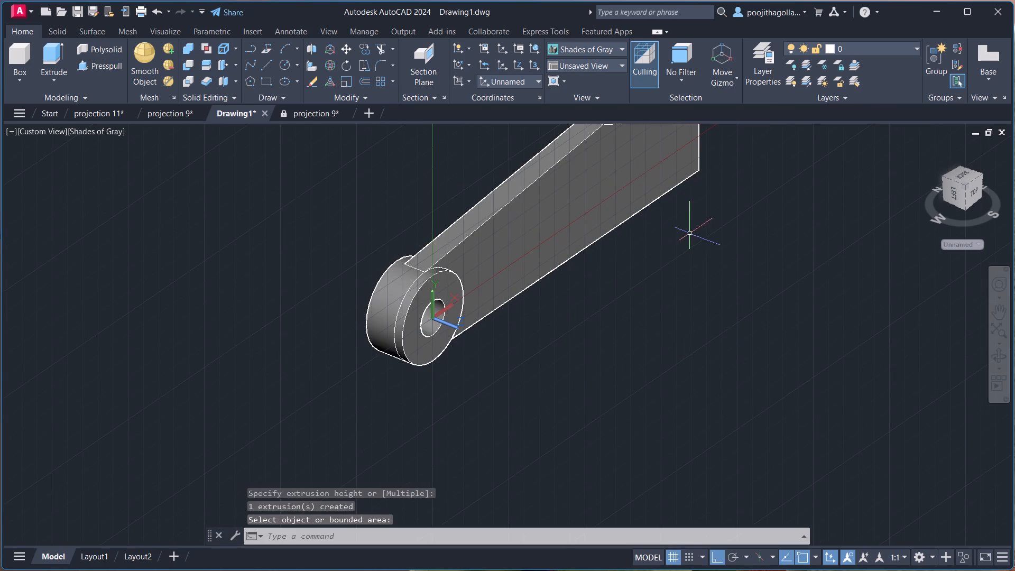
Copy the arm with both boss parts from the arm's rear top corner to the guide line's far end, 35 away.
middle_click_drag(697, 243, 510, 358)
scroll(454, 277, "up", 2)
middle_click_drag(450, 251, 506, 327)
scroll(506, 327, "down", 2)
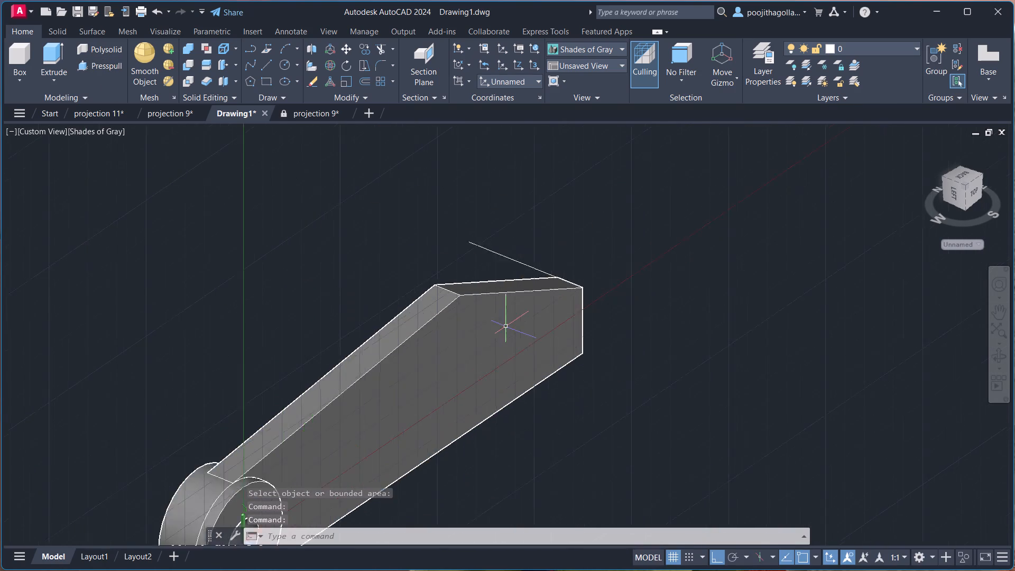
left_click_drag(488, 348, 485, 353)
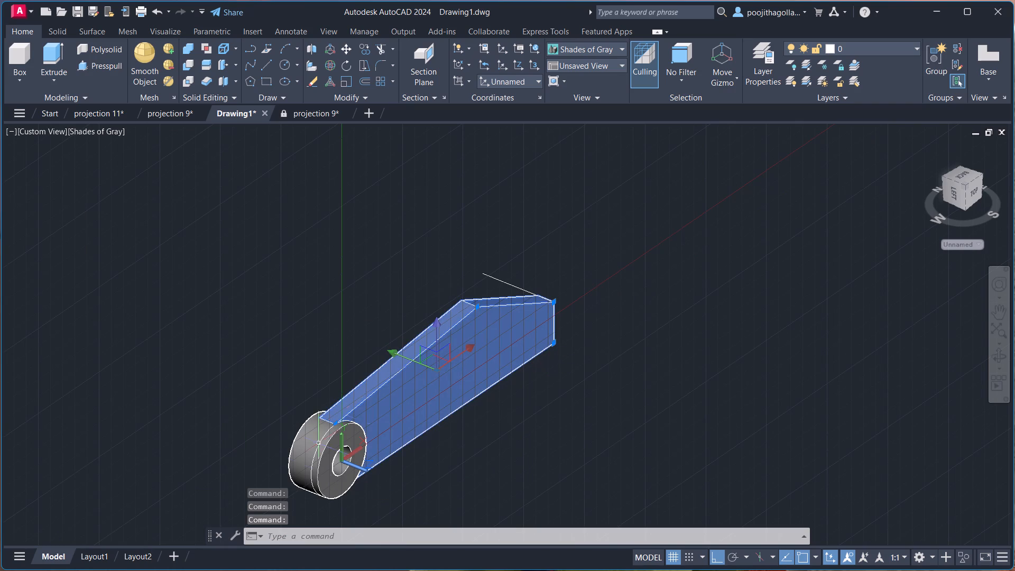
left_click(329, 428)
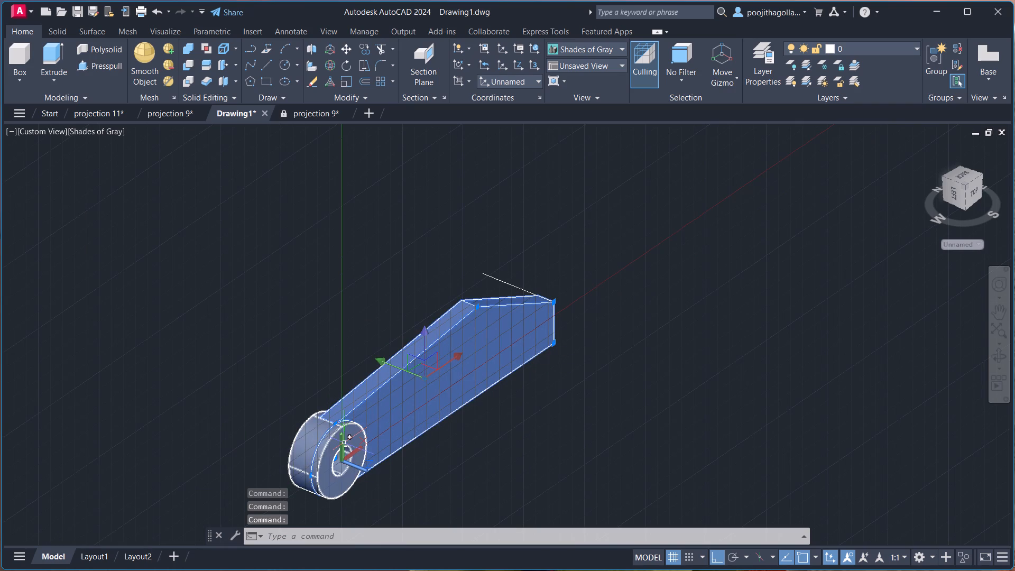
left_click(344, 443)
middle_click_drag(545, 342, 547, 403)
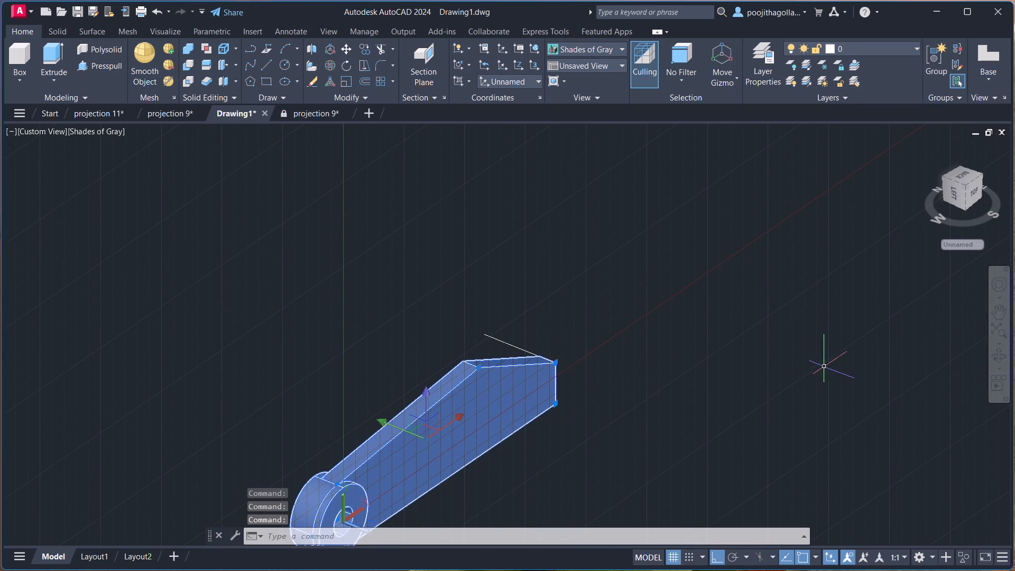
type("co")
key("Return")
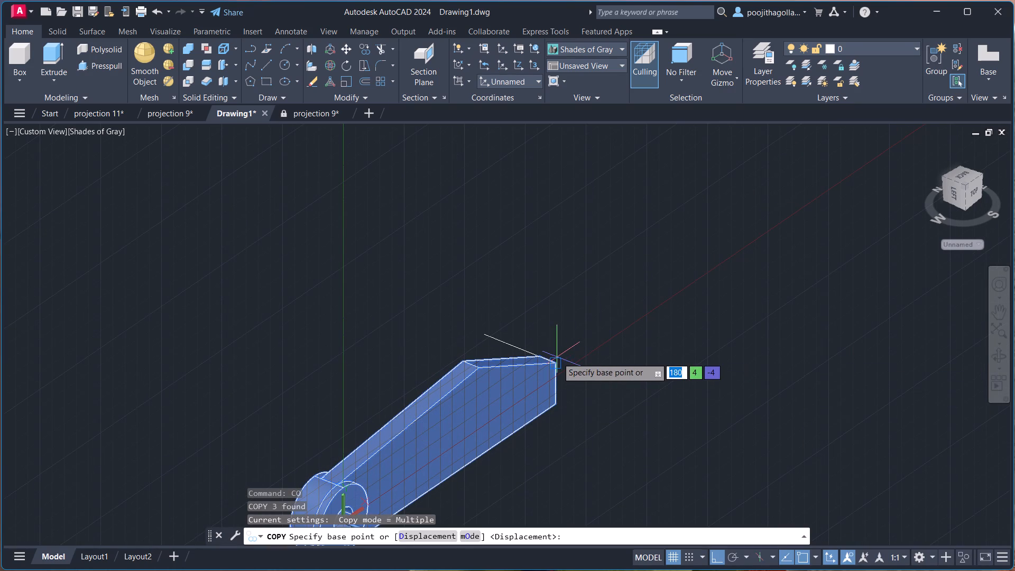
scroll(562, 355, "up", 3)
middle_click_drag(575, 354, 636, 365)
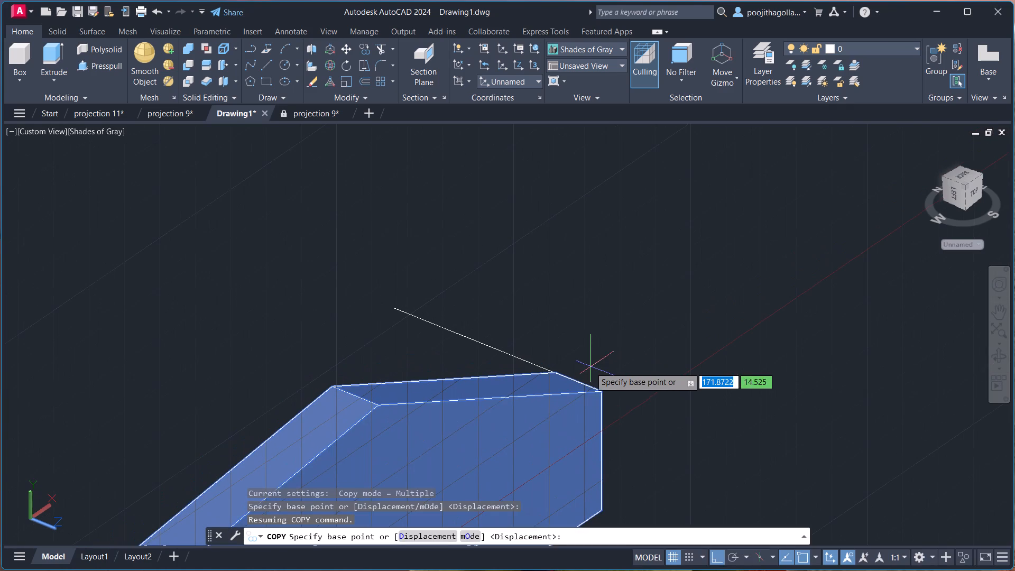
left_click(553, 370)
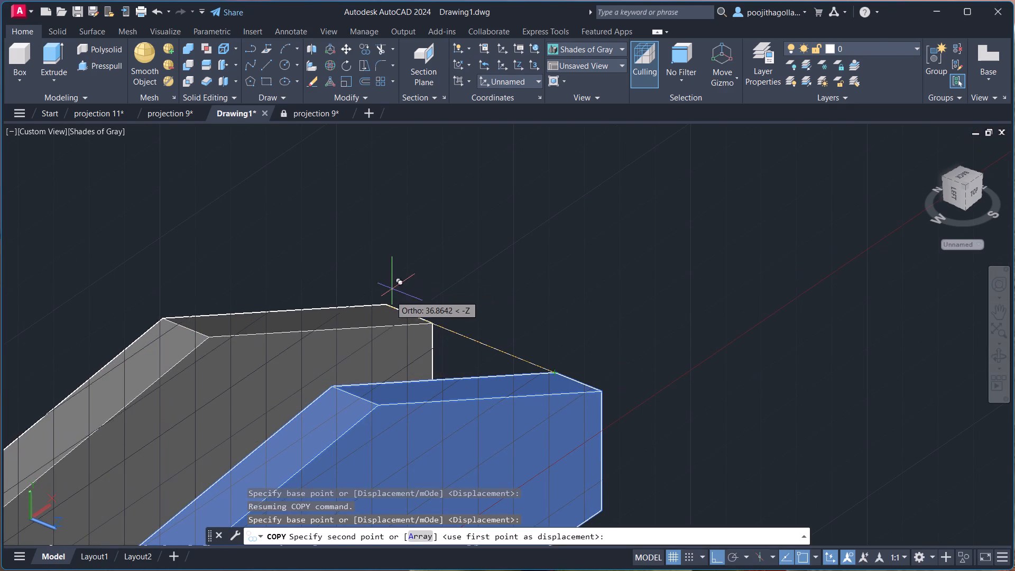
scroll(398, 305, "up", 7)
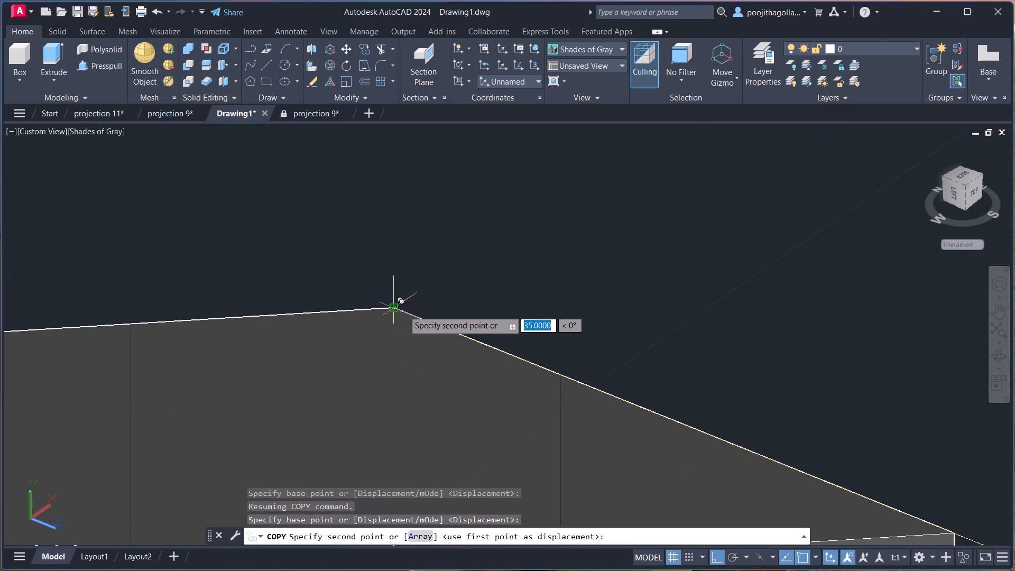
left_click(395, 307)
scroll(399, 312, "down", 1)
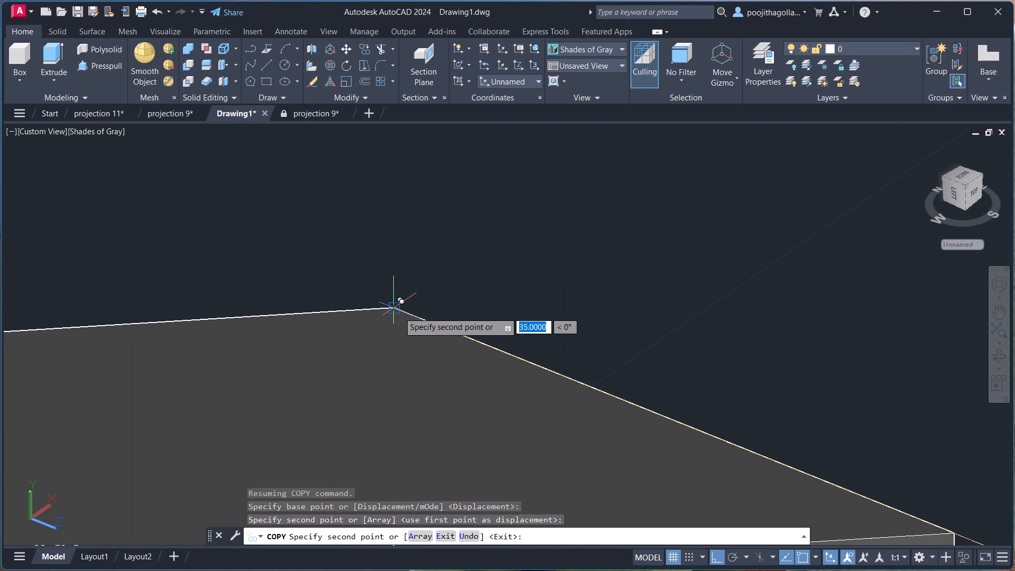
scroll(402, 314, "down", 5)
key("Escape")
scroll(499, 309, "down", 2)
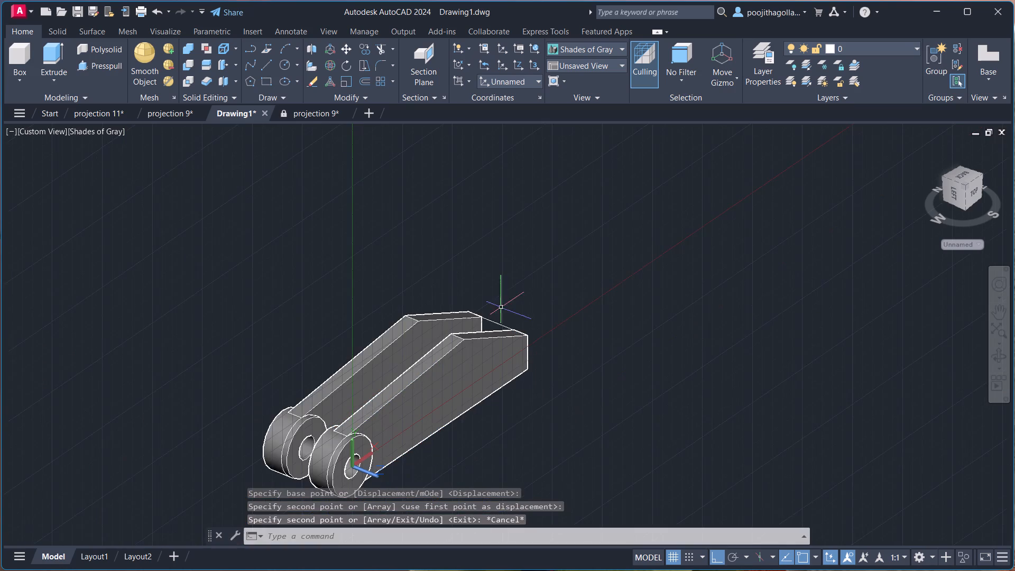
middle_click_drag(512, 304, 516, 253)
scroll(530, 289, "up", 1)
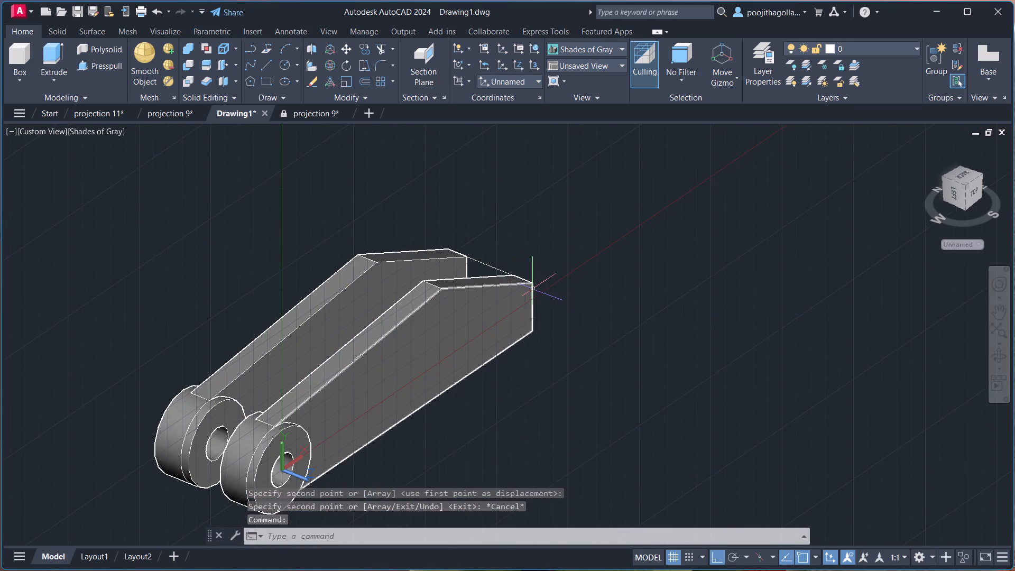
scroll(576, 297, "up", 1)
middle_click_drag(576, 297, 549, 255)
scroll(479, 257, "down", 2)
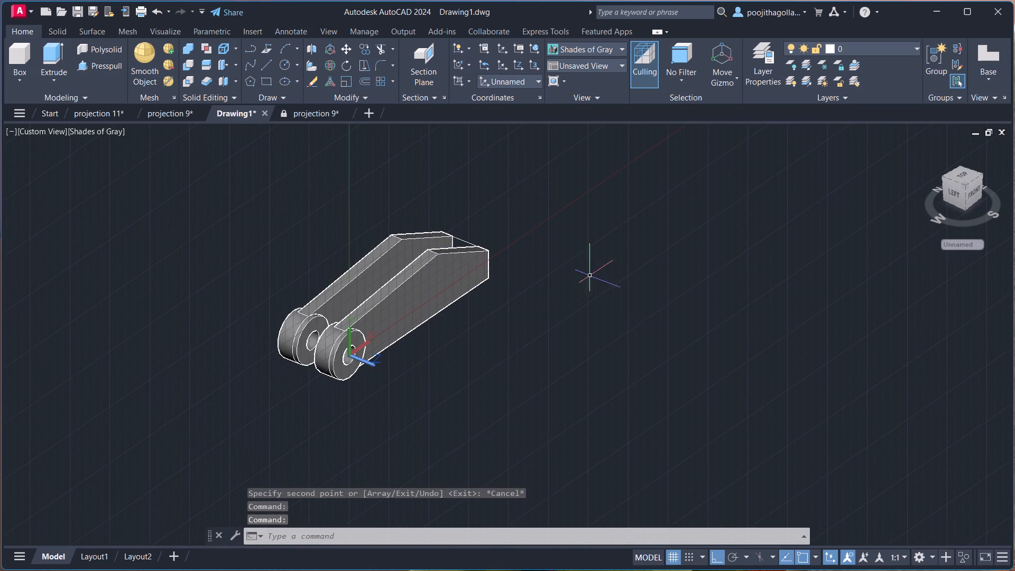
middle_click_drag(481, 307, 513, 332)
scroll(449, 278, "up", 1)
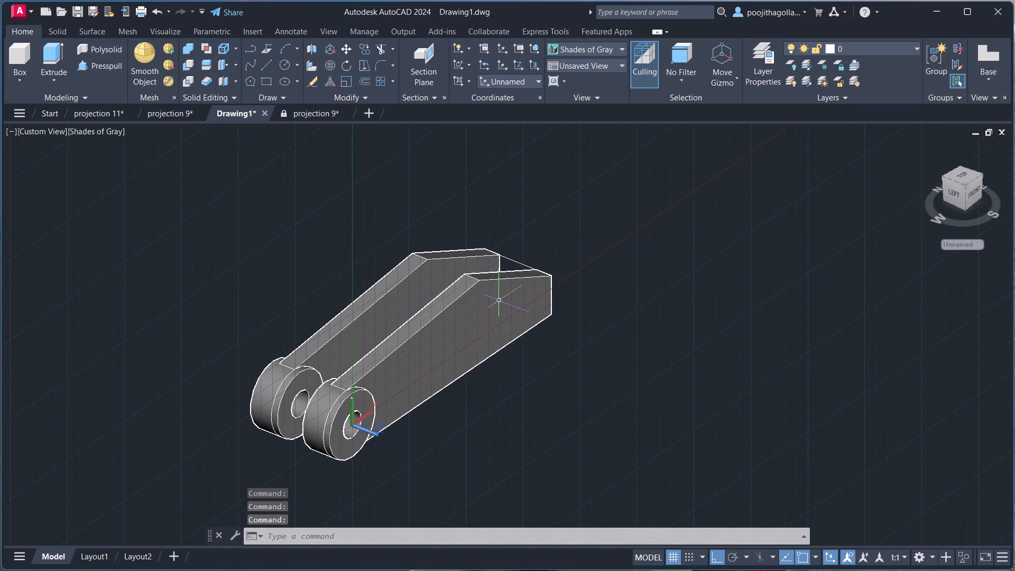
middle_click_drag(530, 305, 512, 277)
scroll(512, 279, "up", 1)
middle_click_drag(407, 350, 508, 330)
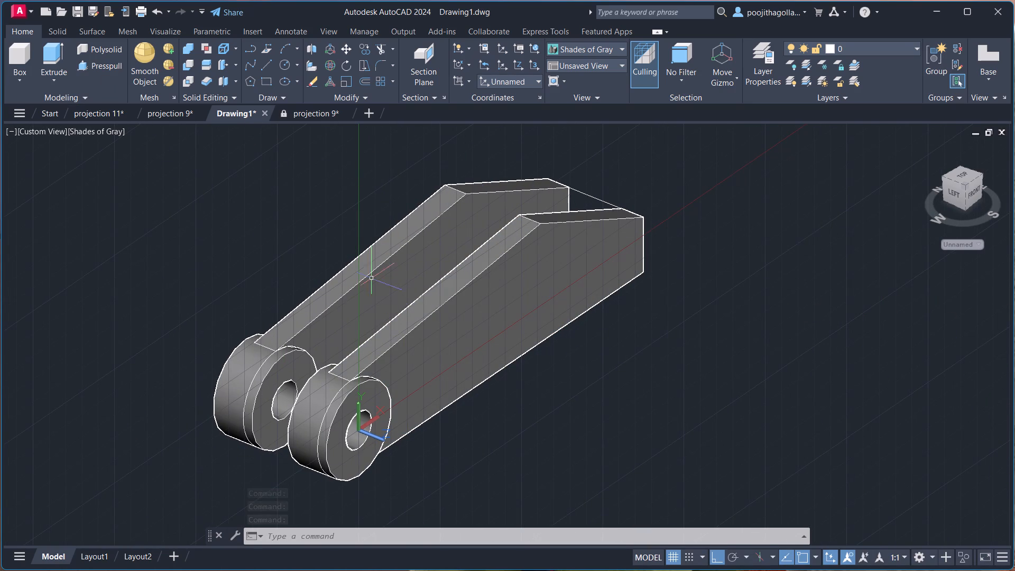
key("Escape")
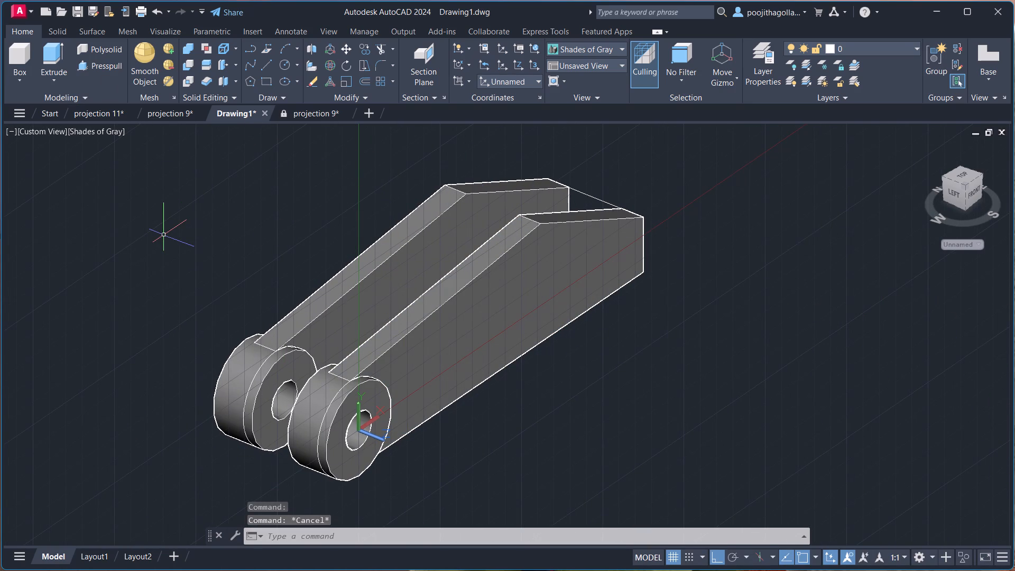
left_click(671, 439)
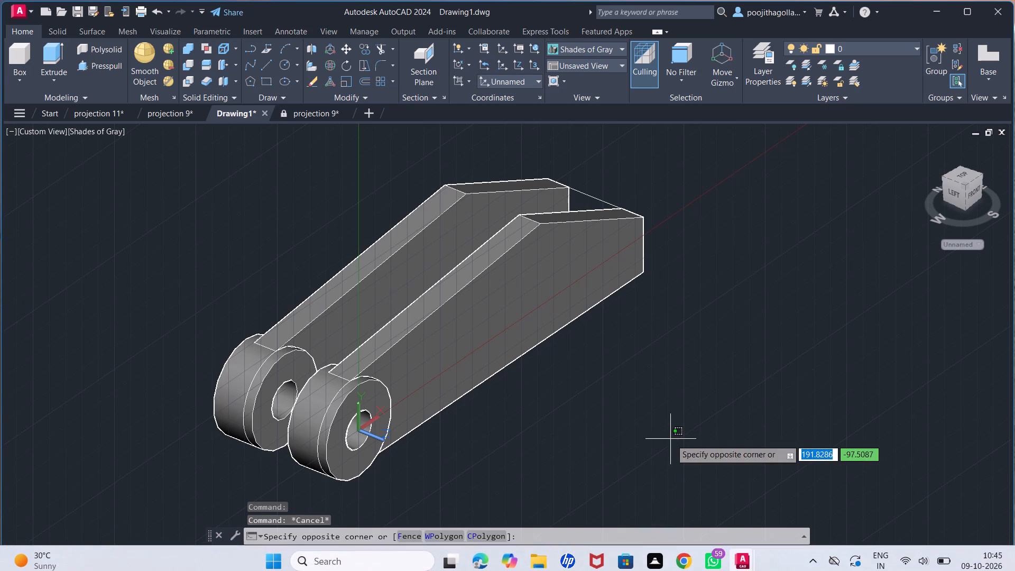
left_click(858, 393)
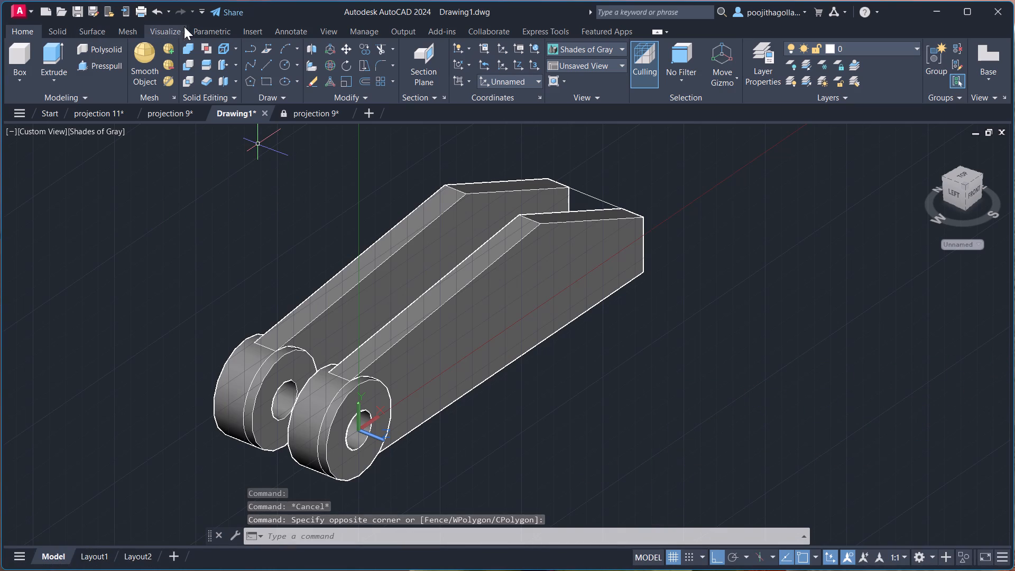
Toggle the navigation bar off and on again to restore it in the viewport.
left_click(316, 30)
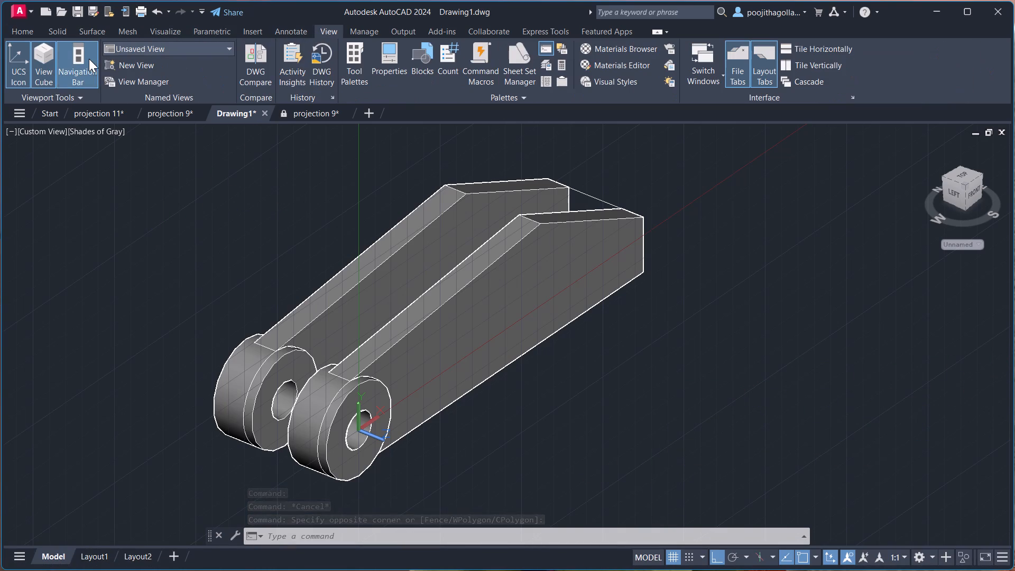
left_click(89, 59)
left_click(82, 65)
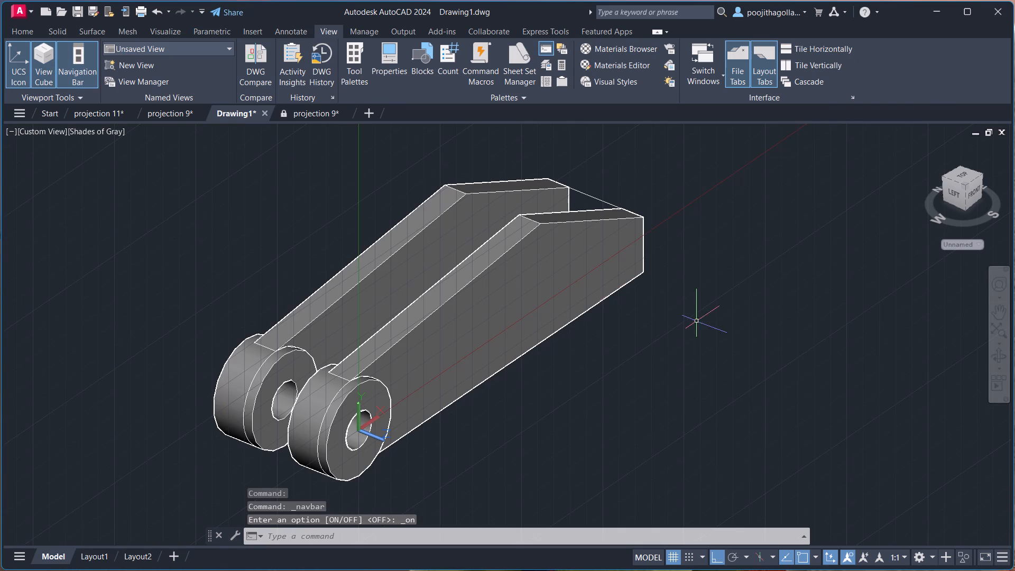
key("Escape")
Orbit the model to look down from above and examine the gap between the two arms' free ends.
scroll(662, 323, "down", 1)
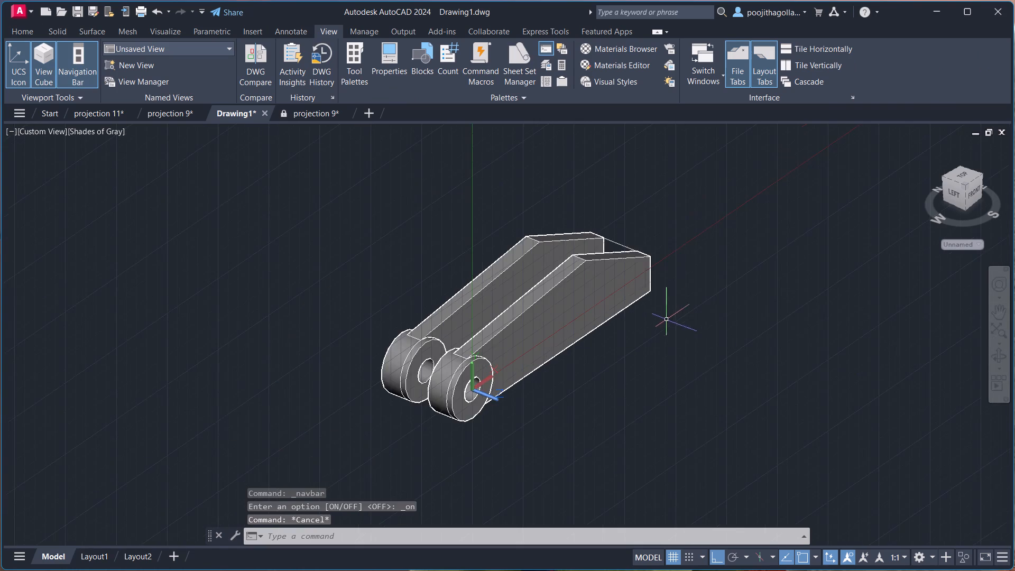
middle_click_drag(737, 366, 687, 341)
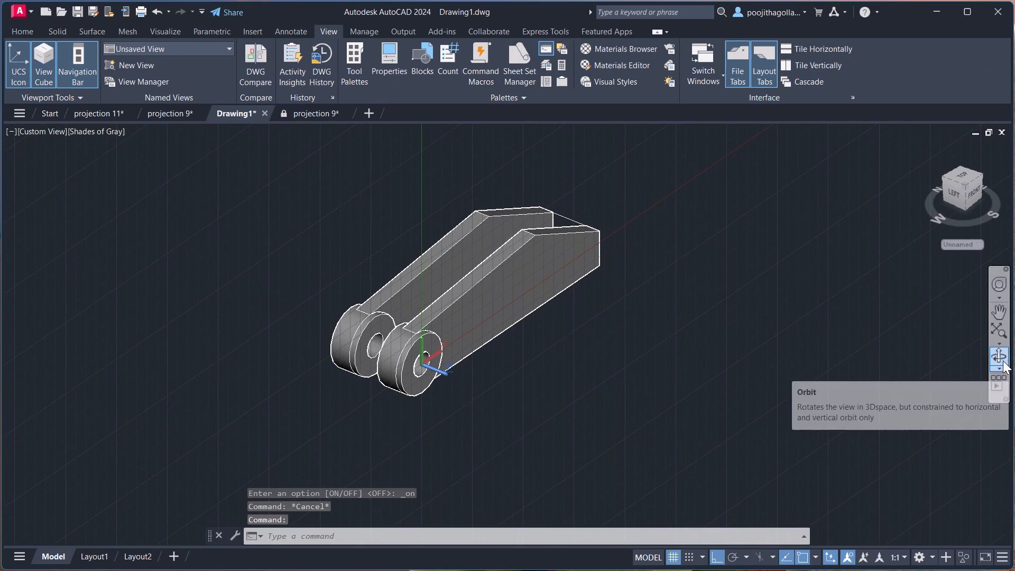
left_click(1003, 361)
left_click_drag(588, 285, 597, 365)
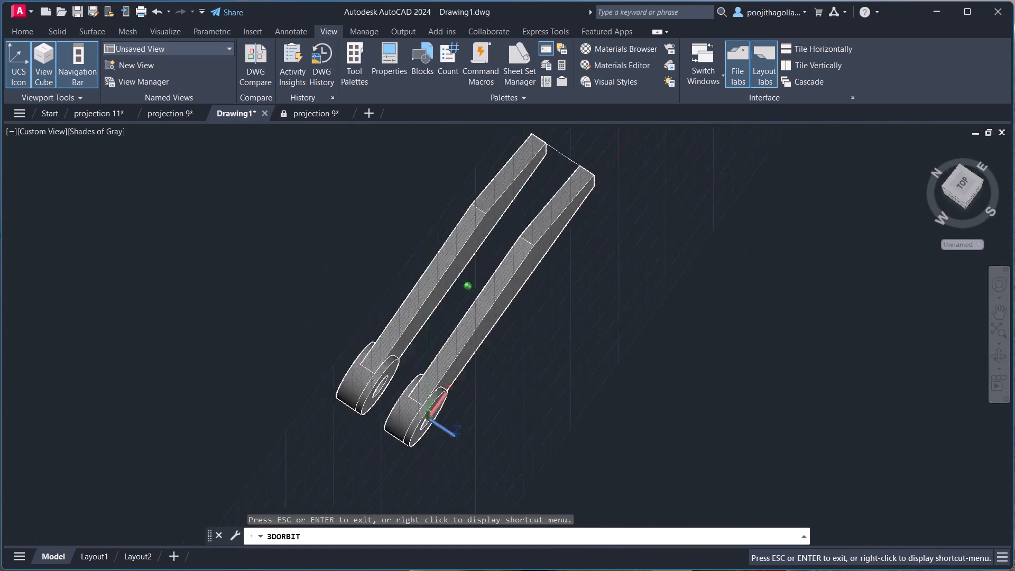
left_click_drag(597, 365, 495, 349)
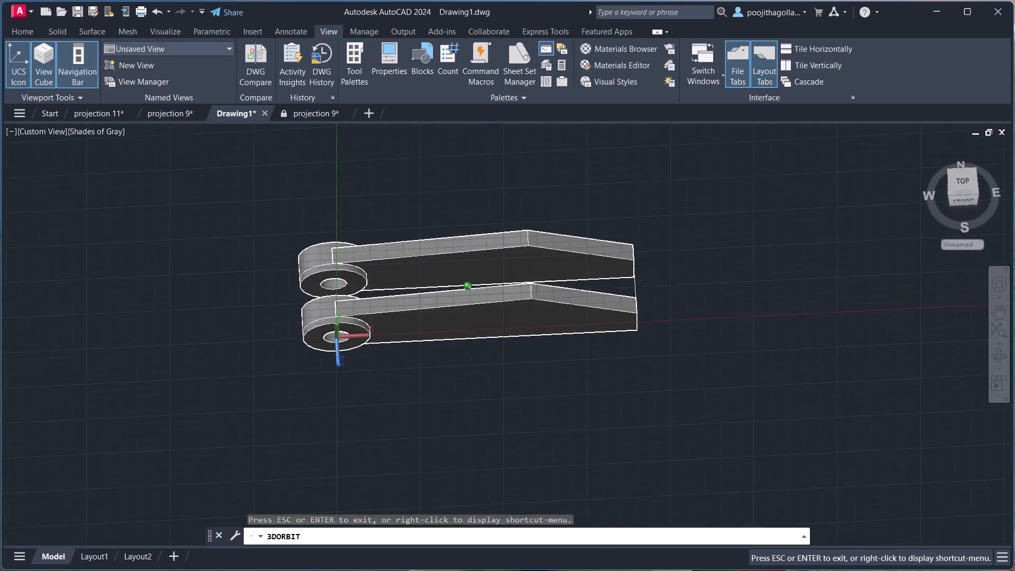
left_click_drag(495, 349, 514, 386)
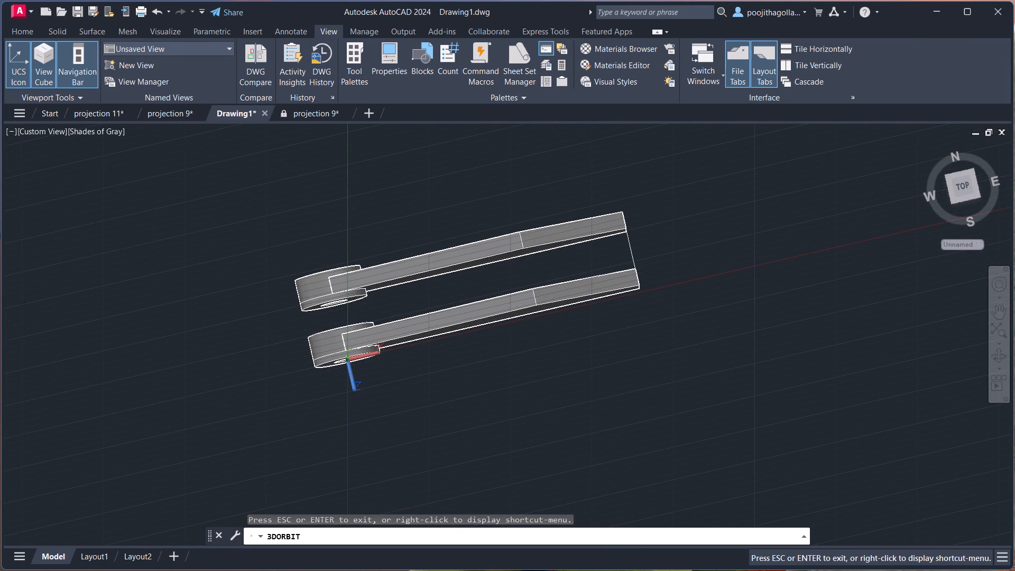
scroll(589, 328, "up", 1)
middle_click_drag(616, 322, 615, 376)
scroll(616, 342, "up", 1)
key("Escape")
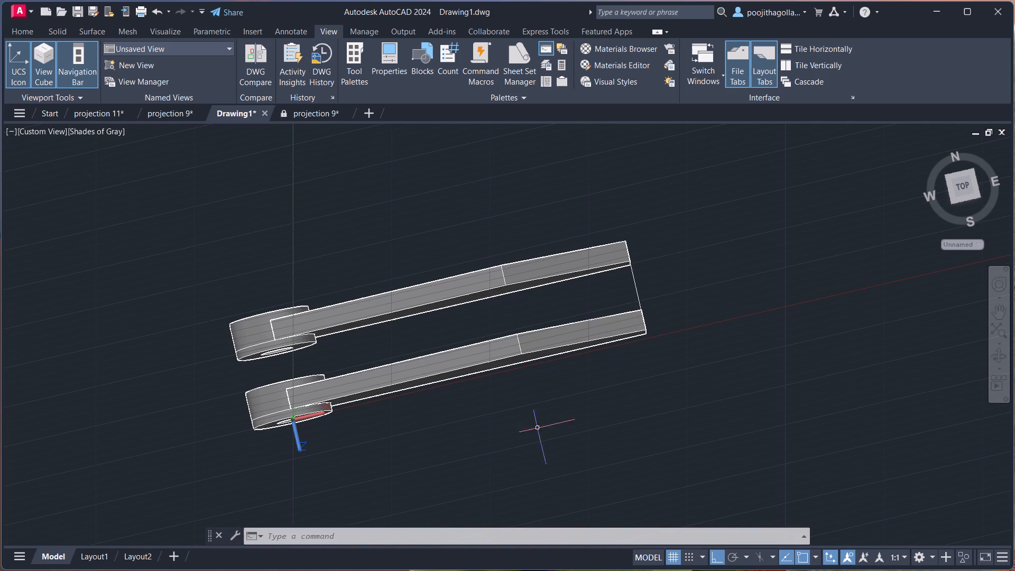
scroll(564, 398, "up", 2)
middle_click_drag(587, 374, 605, 421)
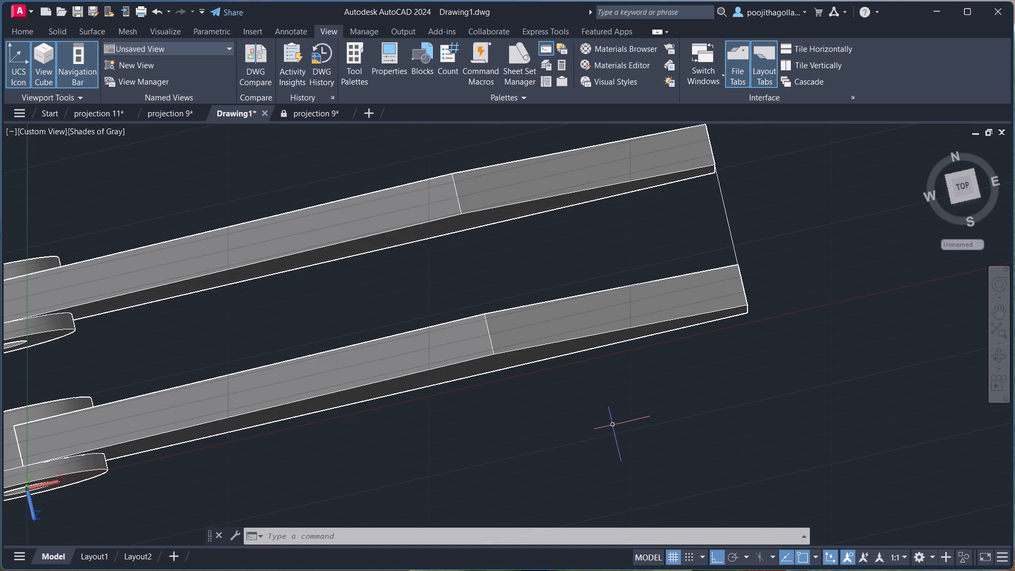
middle_click_drag(678, 202, 647, 249)
scroll(626, 268, "up", 1)
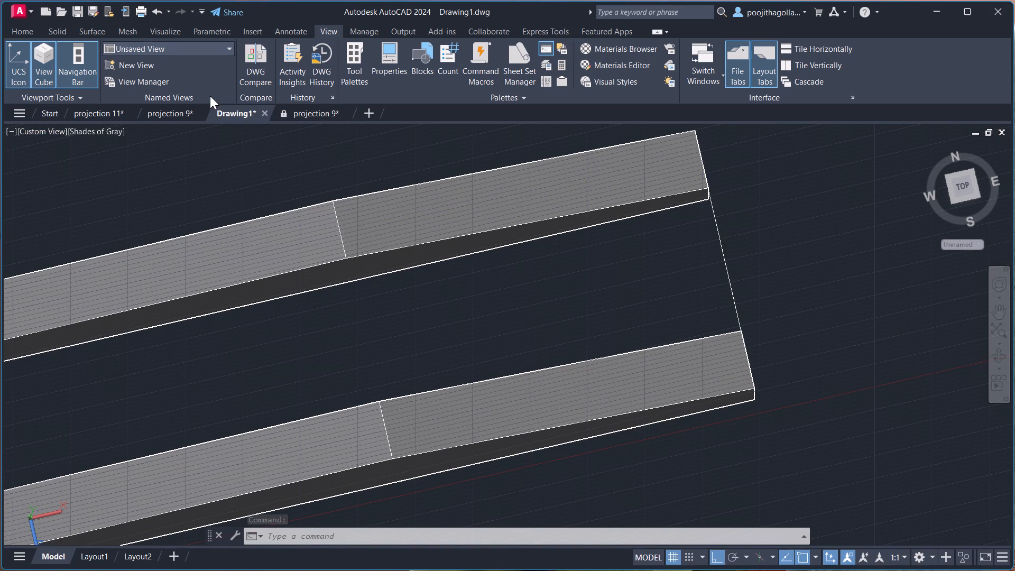
Switch to the Top view and bring the free ends of both arms into view.
left_click(24, 29)
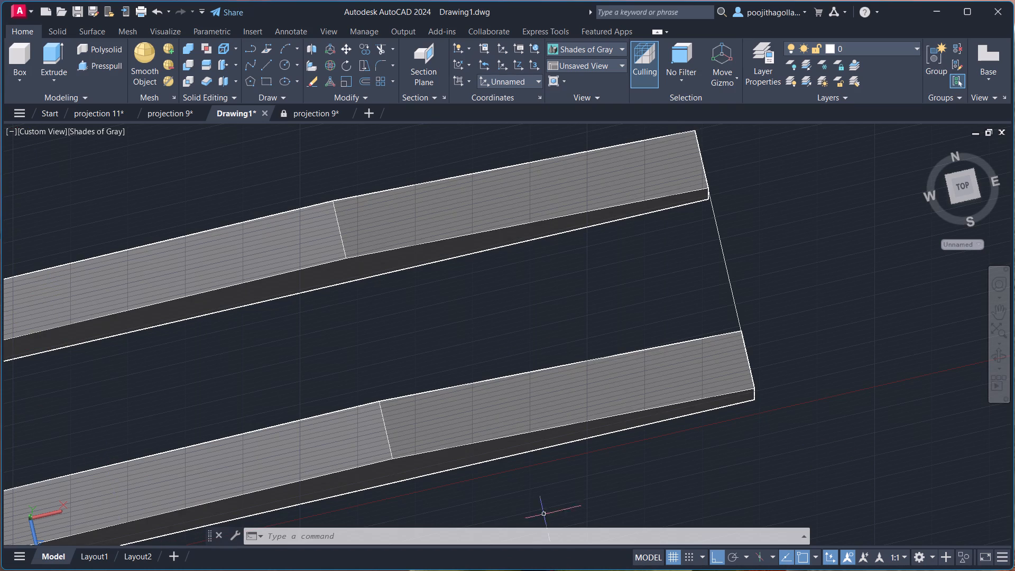
scroll(582, 469, "down", 1)
middle_click_drag(582, 469, 582, 385)
scroll(493, 425, "down", 1)
middle_click_drag(493, 425, 503, 402)
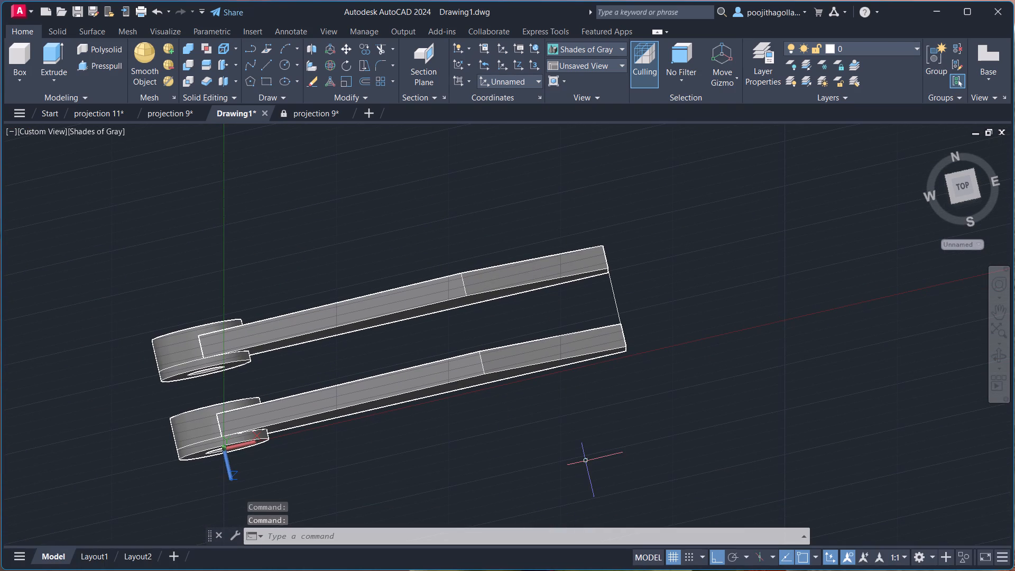
left_click(26, 125)
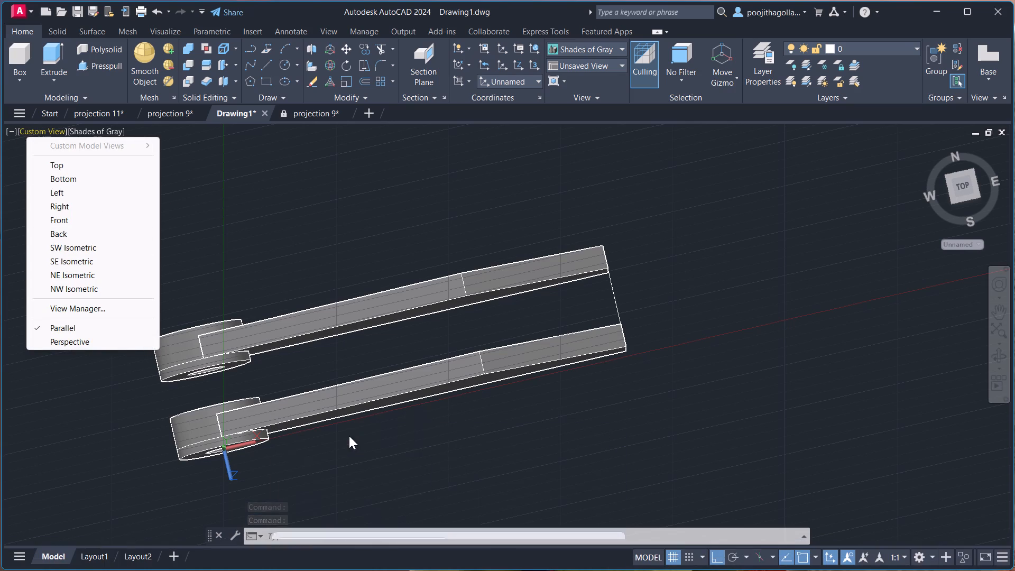
left_click(85, 169)
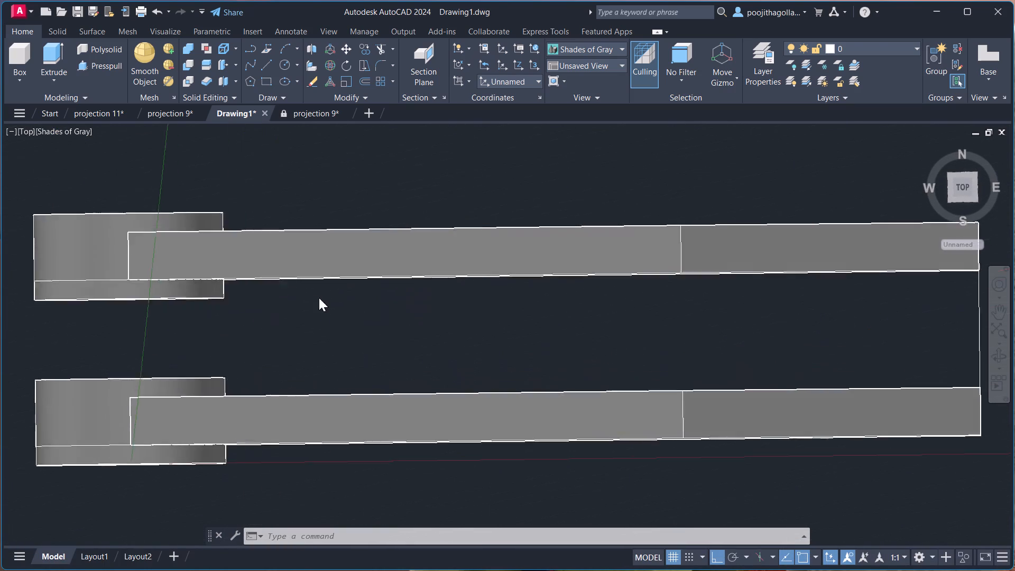
scroll(376, 316, "down", 1)
middle_click_drag(583, 433, 544, 383)
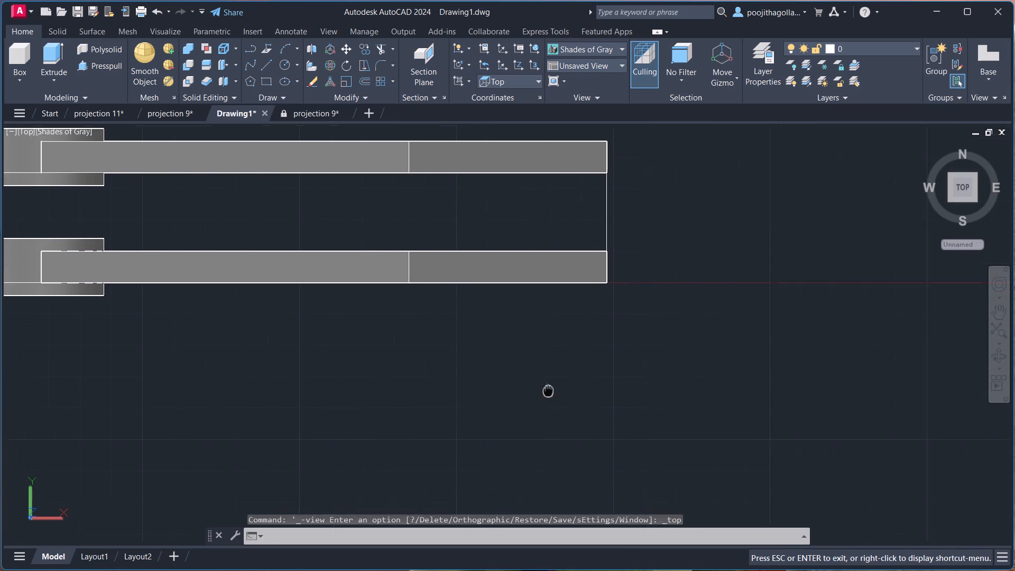
middle_click_drag(544, 383, 538, 376)
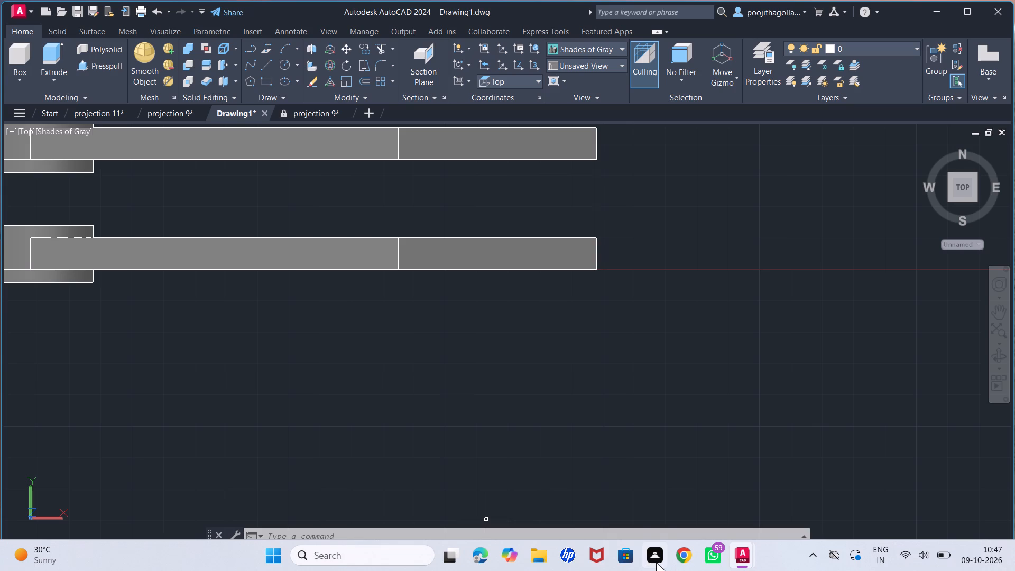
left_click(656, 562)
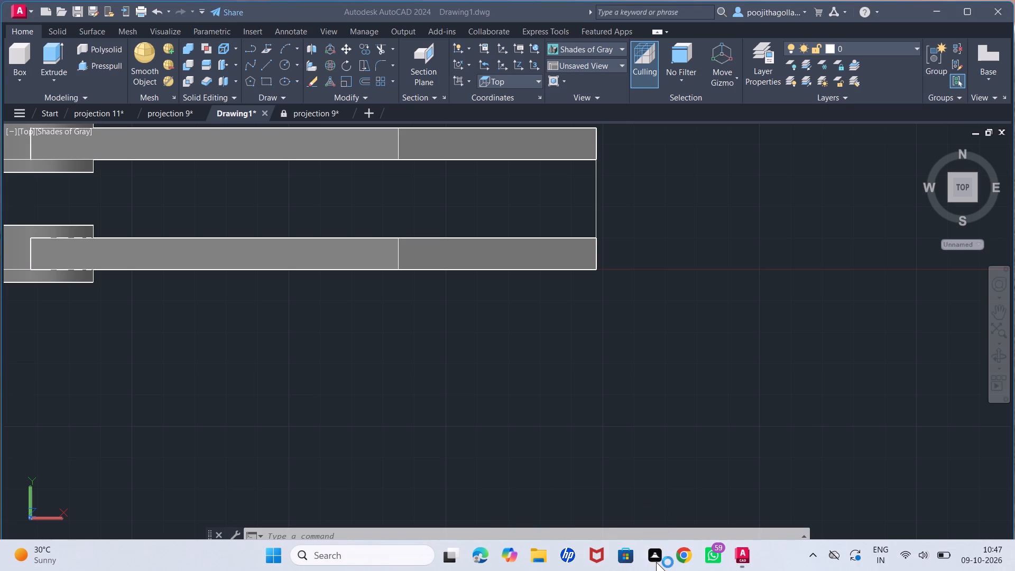
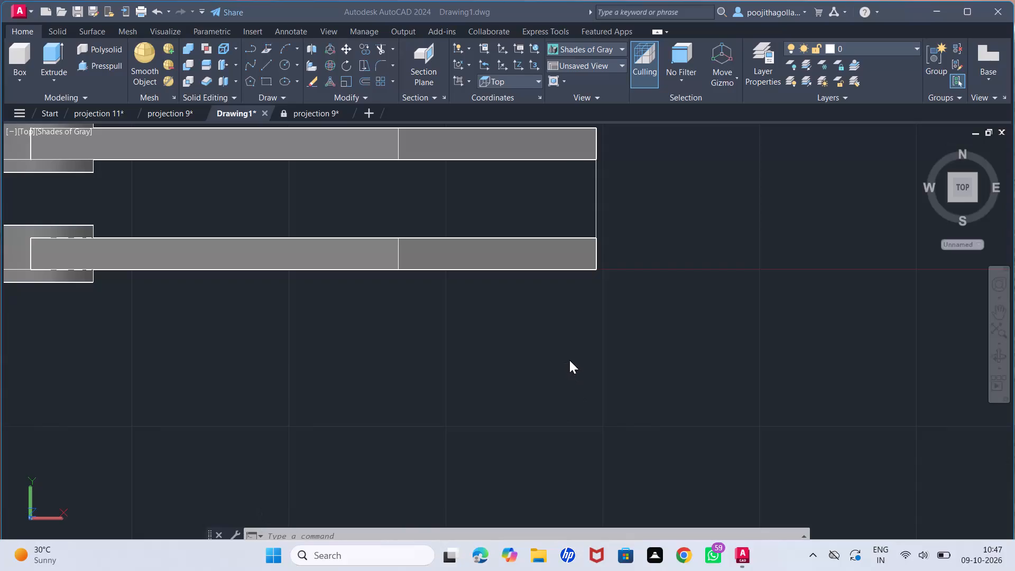
Draw a closed line rectangle from the front arm's free-end bottom corner, 45 outward and 90 back along the arm's outer side.
scroll(575, 370, "down", 1)
middle_click_drag(583, 380, 595, 427)
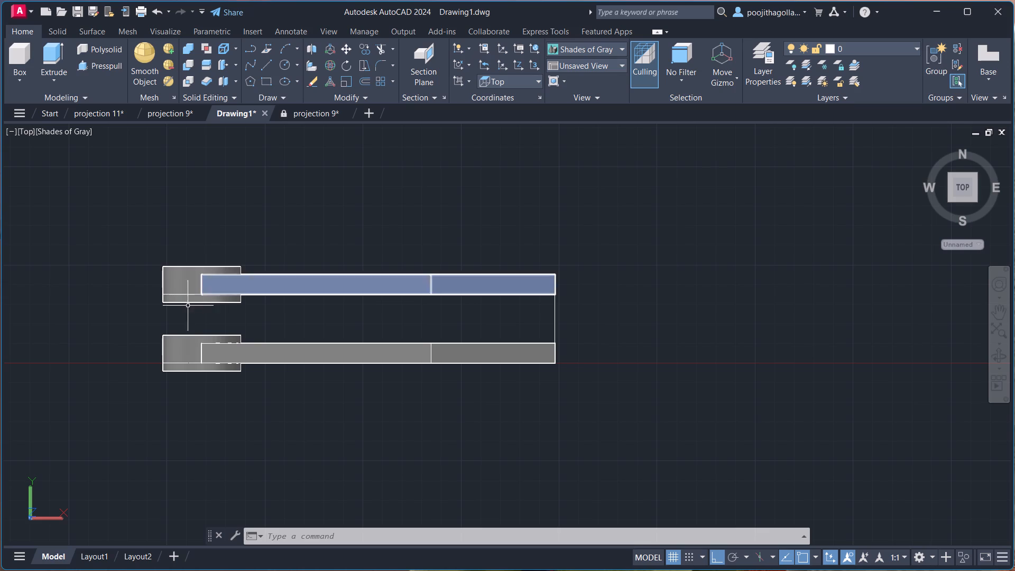
scroll(142, 171, "up", 1)
scroll(130, 151, "down", 1)
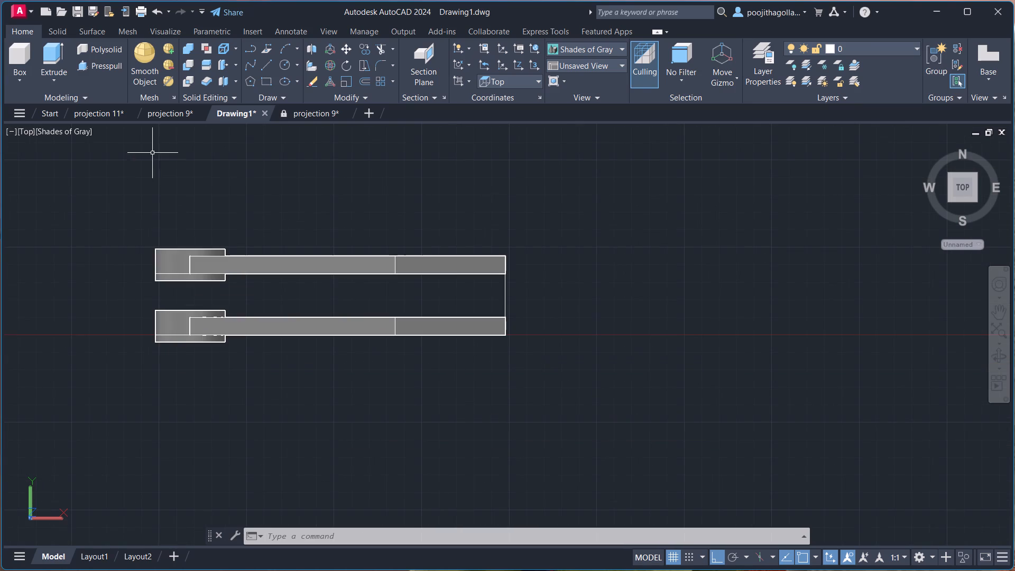
key("l")
key("Return")
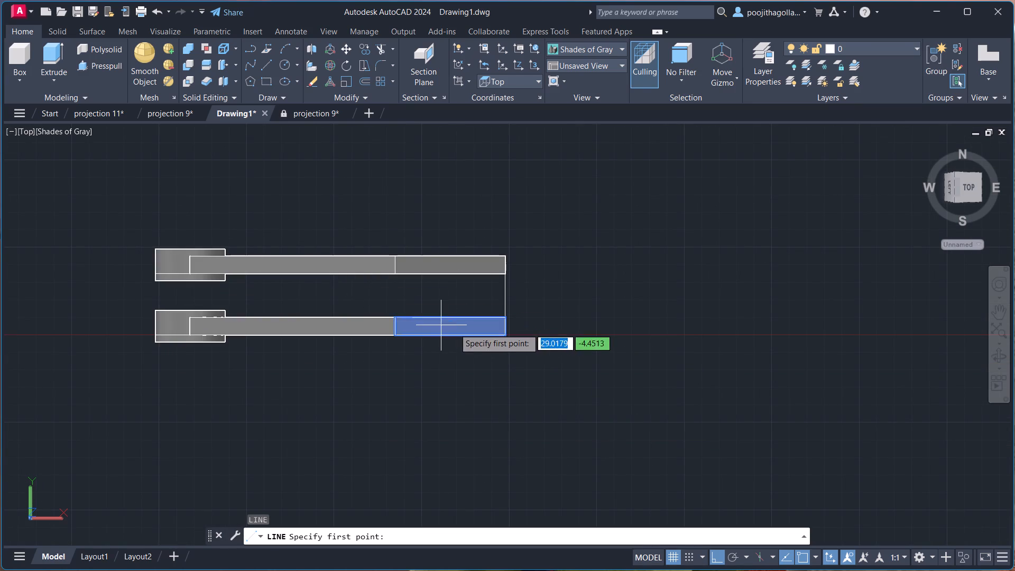
scroll(497, 335, "up", 3)
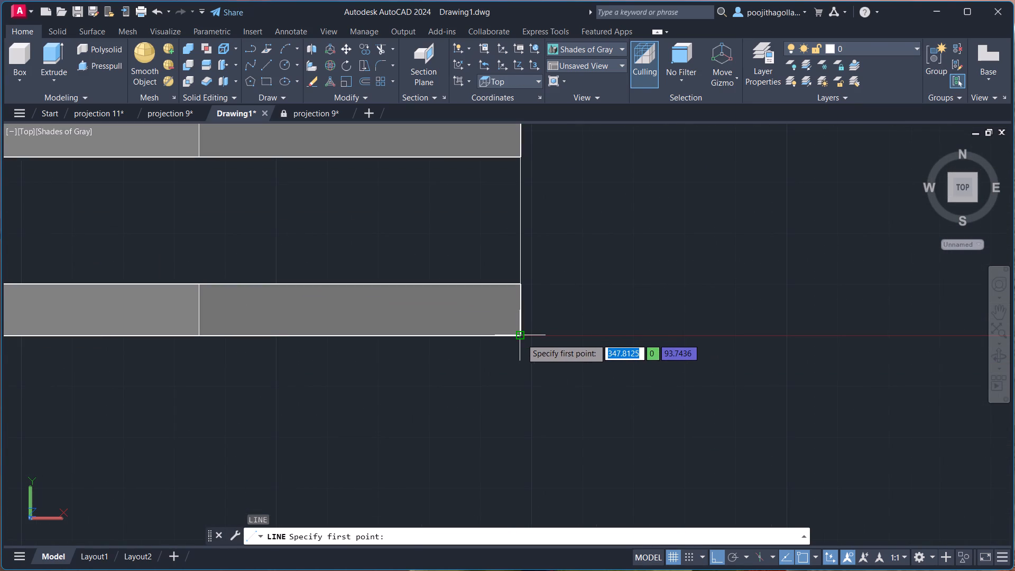
left_click(521, 338)
scroll(523, 412, "down", 1)
middle_click_drag(523, 415, 527, 352)
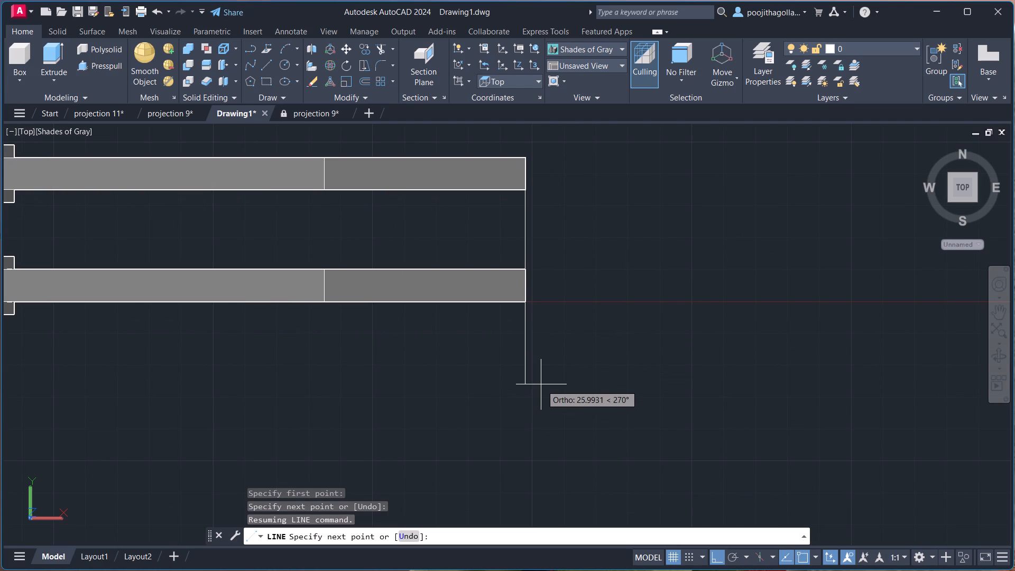
type("45")
key("Return")
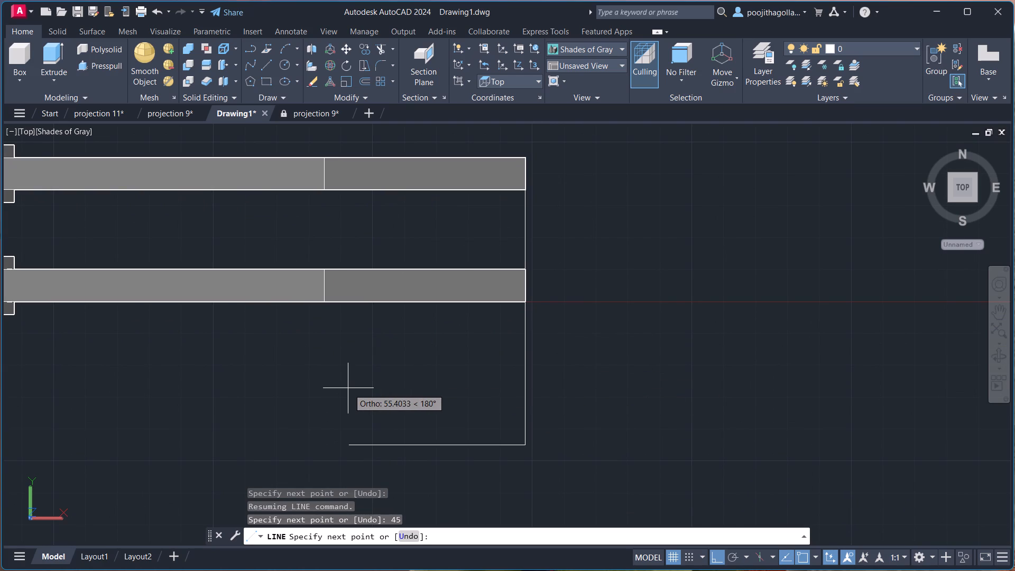
type("90")
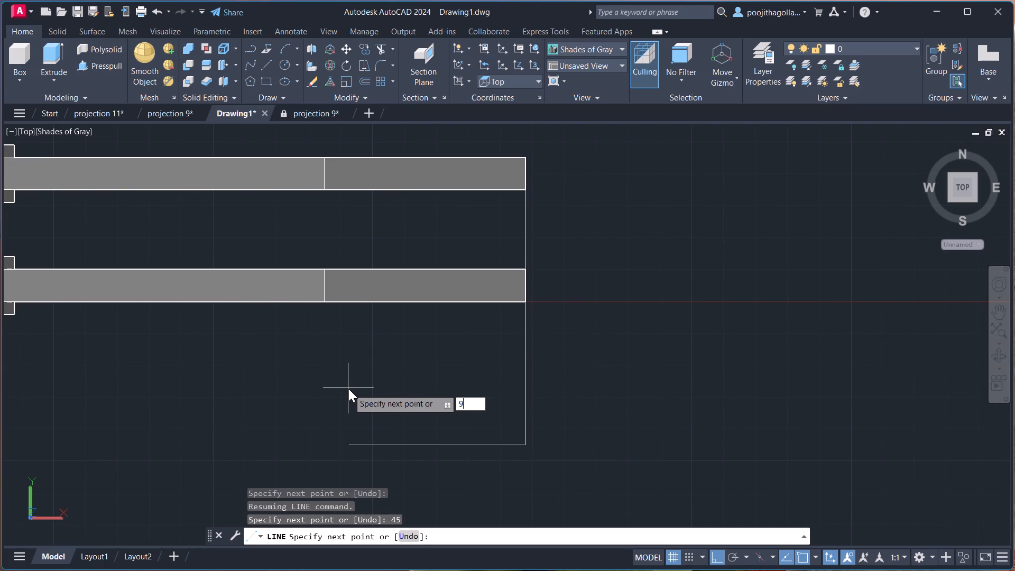
key("Return")
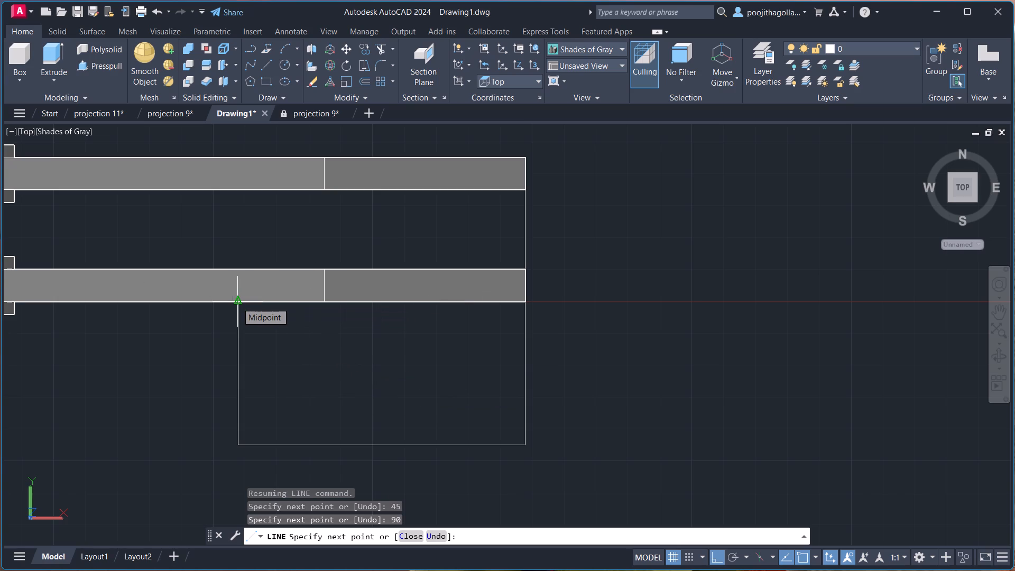
type("45")
key("Return")
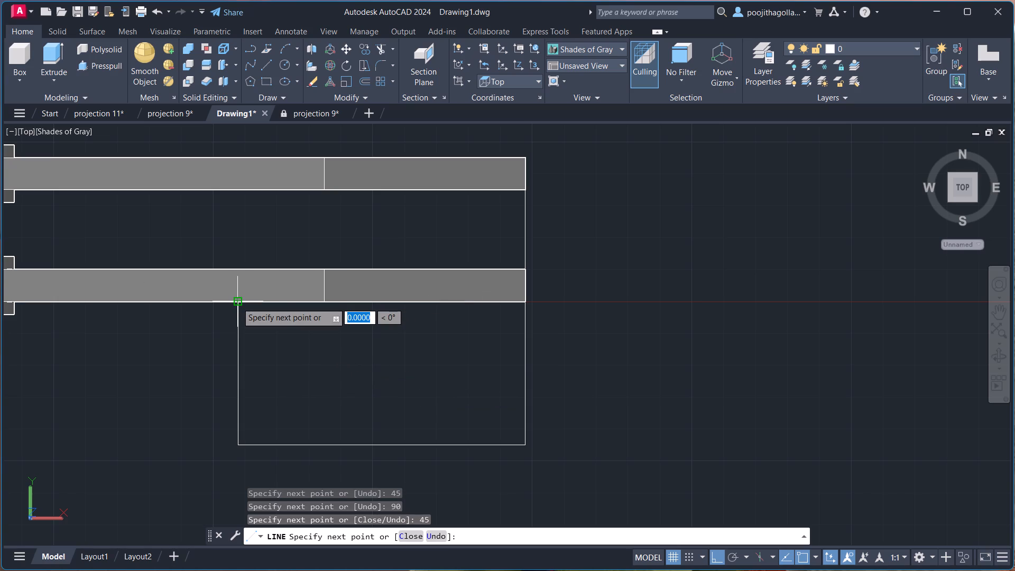
left_click(521, 305)
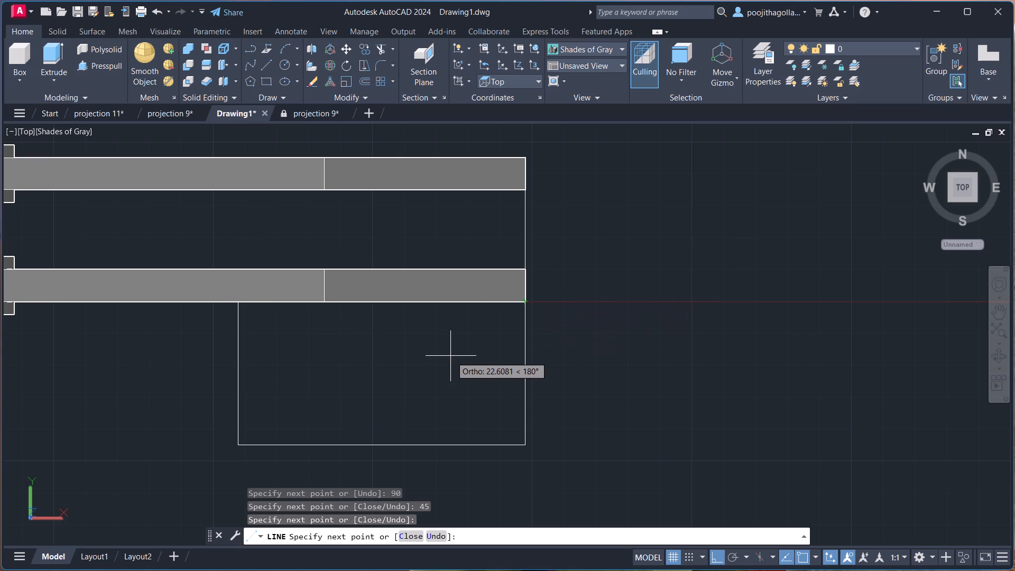
key("Escape")
Show the model in 2D Wireframe and join the rectangle's four edges into one polyline.
left_click_drag(586, 359, 571, 366)
left_click(202, 444)
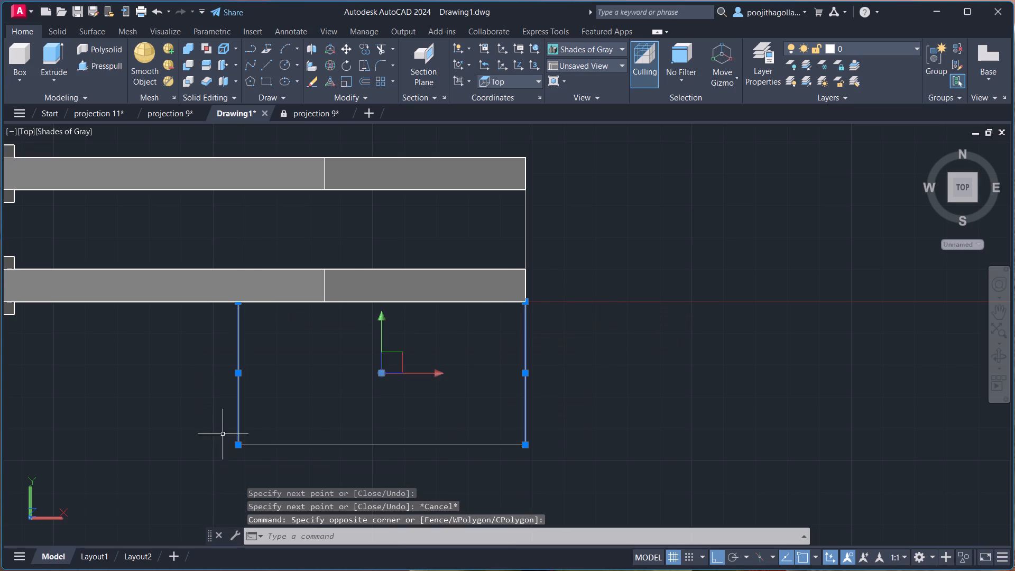
left_click(317, 416)
left_click(276, 456)
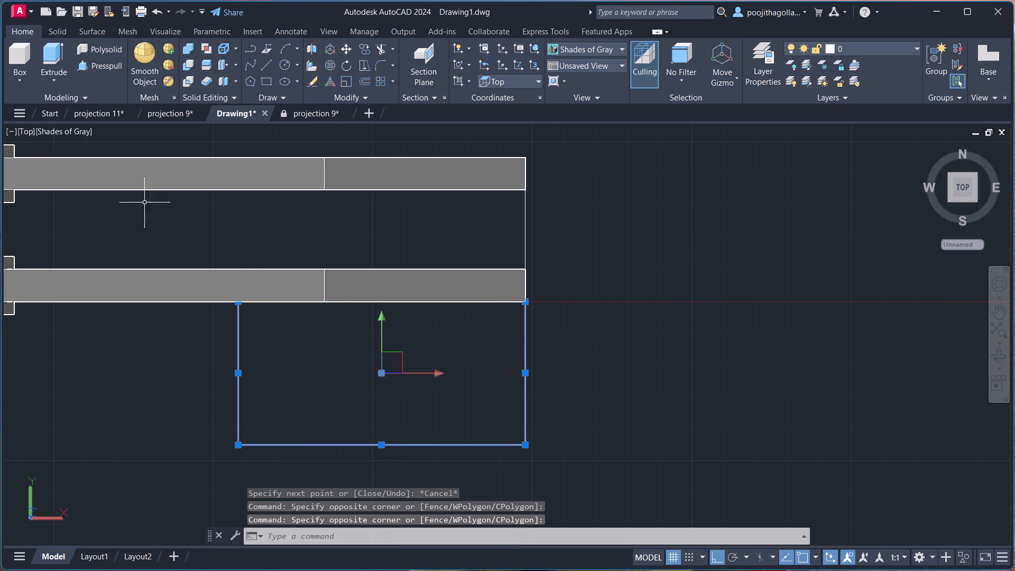
left_click(46, 129)
left_click(96, 160)
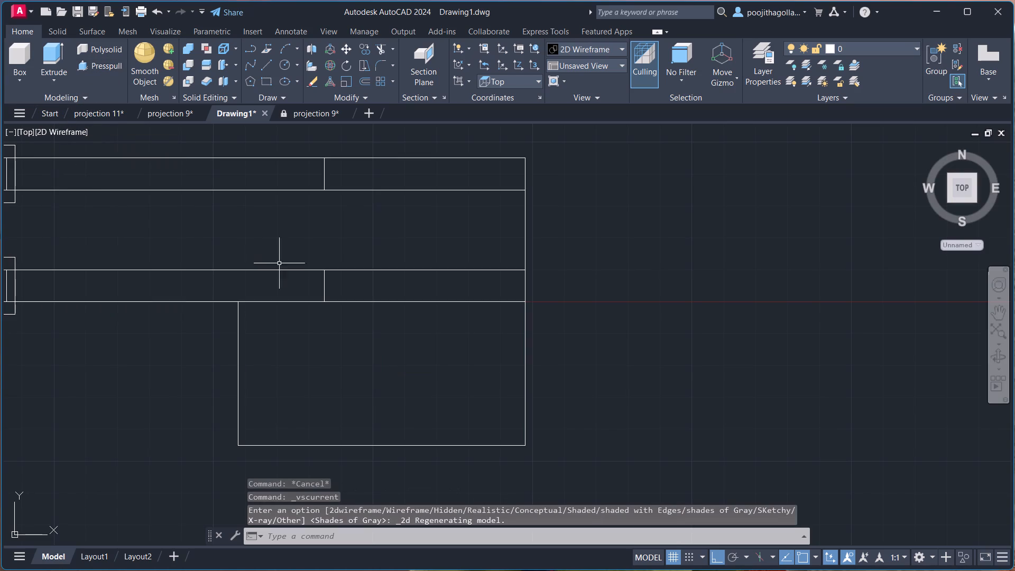
left_click(364, 302)
left_click_drag(284, 337, 276, 344)
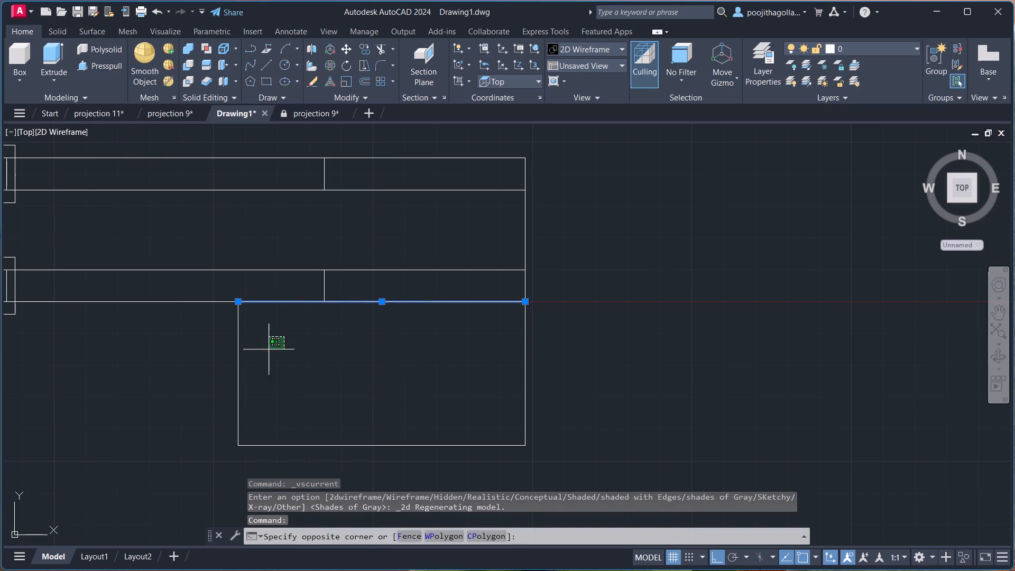
left_click(187, 390)
left_click_drag(598, 403, 495, 452)
left_click(374, 464)
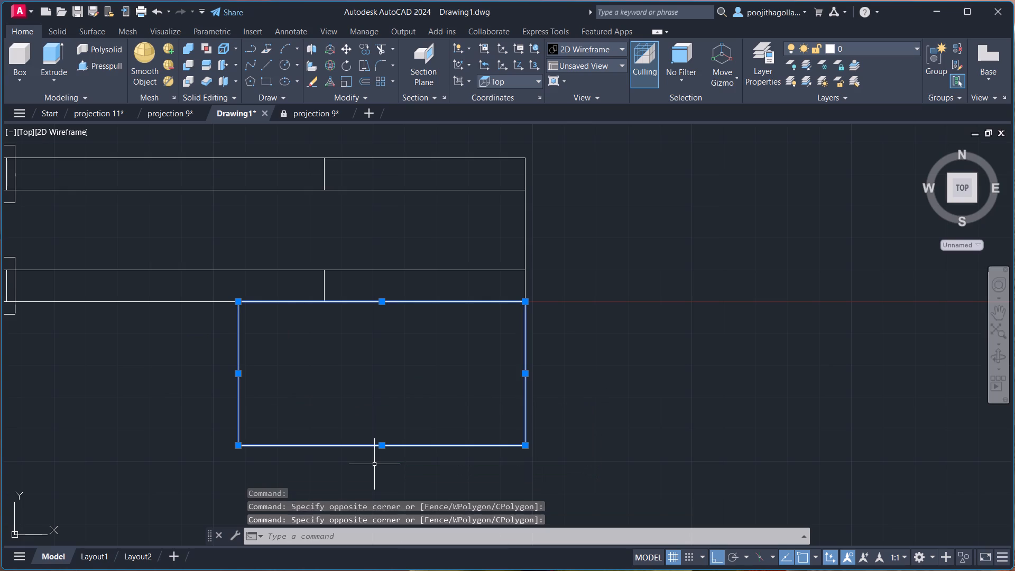
key("j")
key("Return")
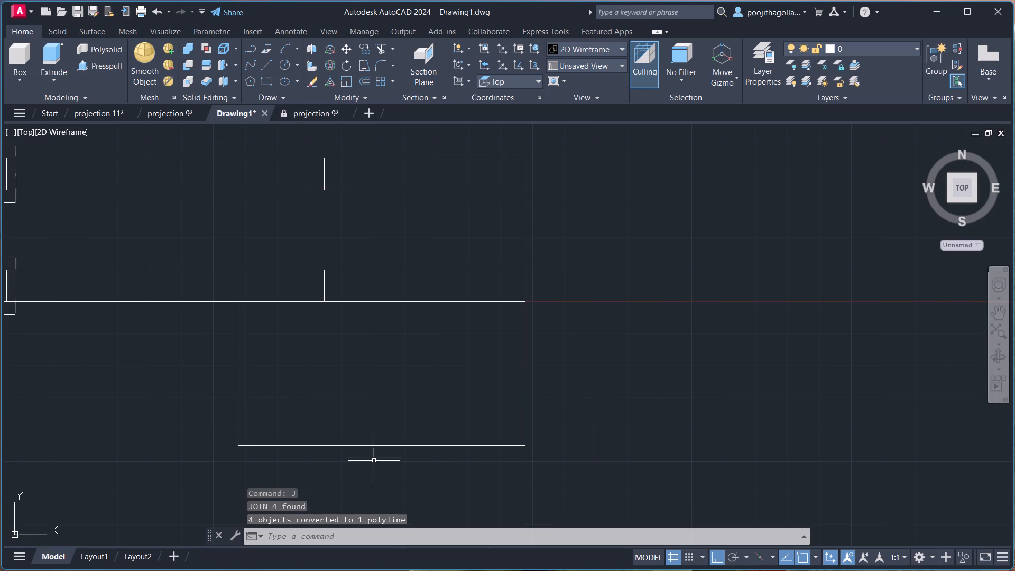
Presspull the joined rectangle upward by 12 to form a plate beside the front arm's free end.
left_click(996, 354)
left_click_drag(570, 345, 577, 250)
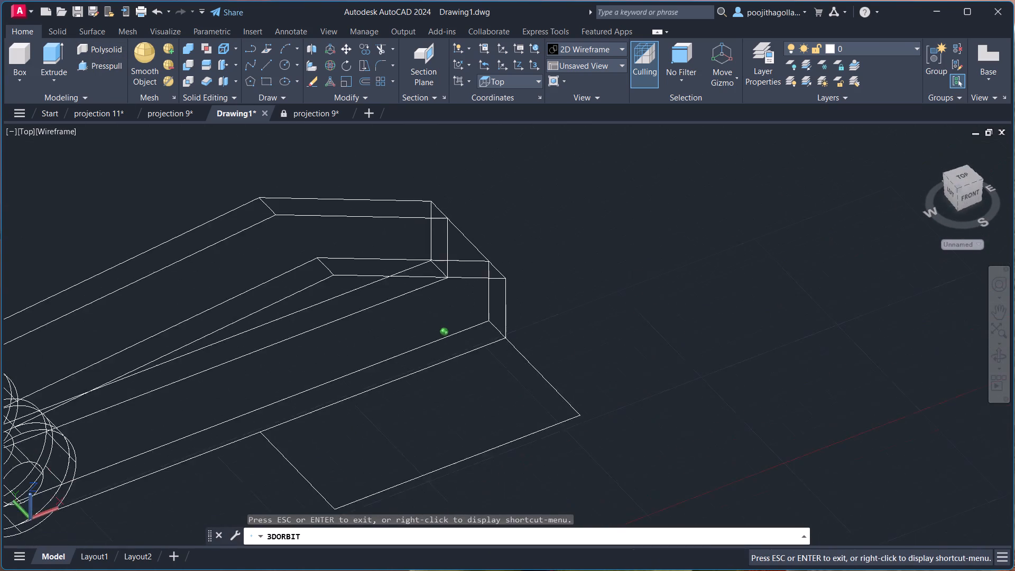
left_click_drag(577, 250, 582, 223)
key("Escape")
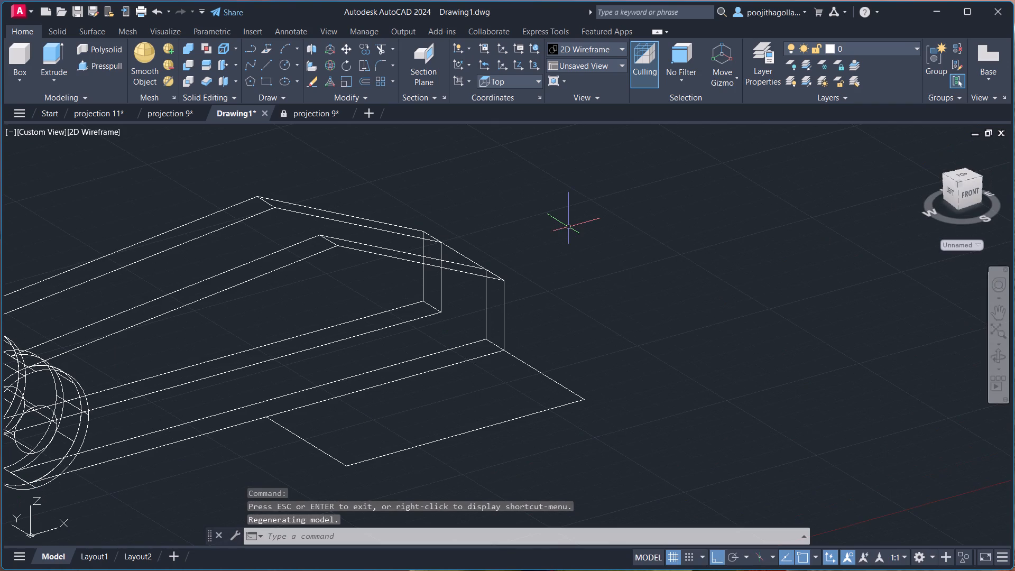
left_click(102, 61)
left_click(439, 412)
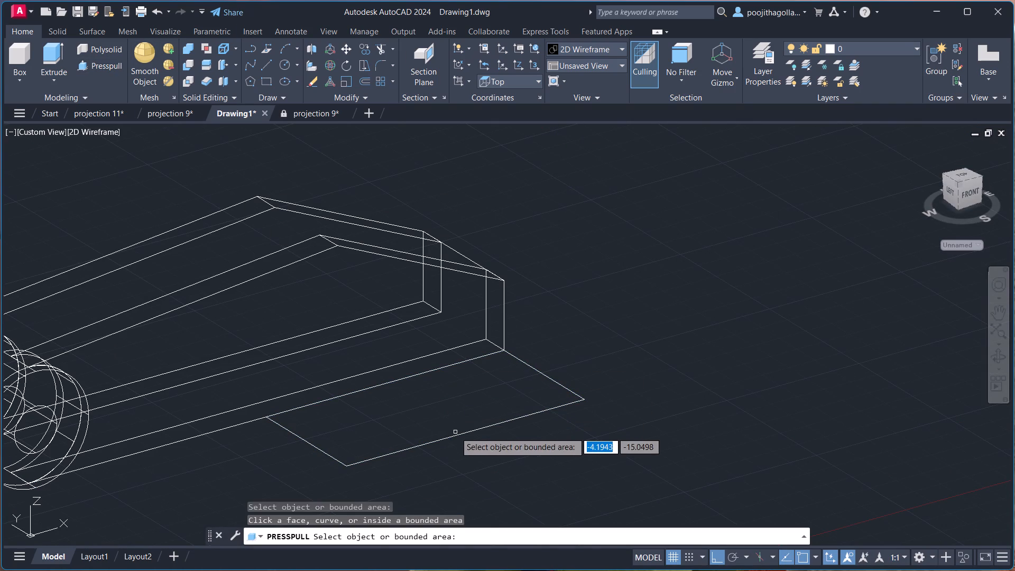
left_click(455, 435)
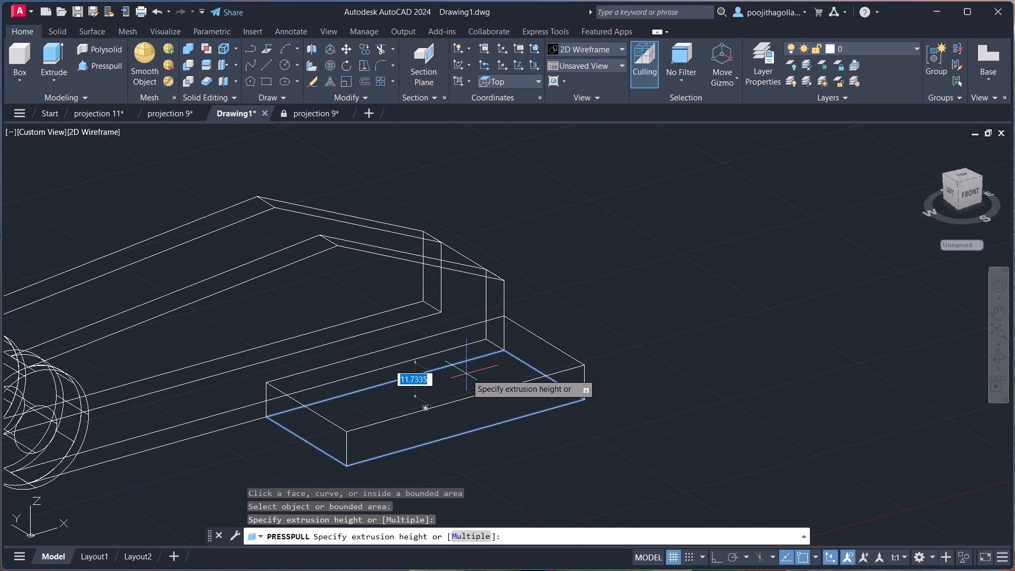
type("12")
key("Return")
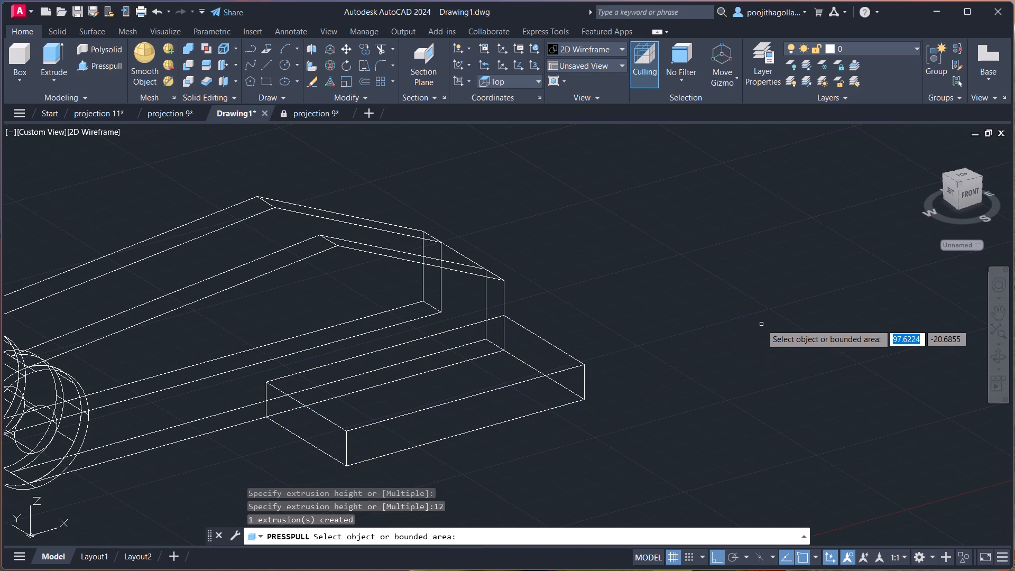
key("Escape")
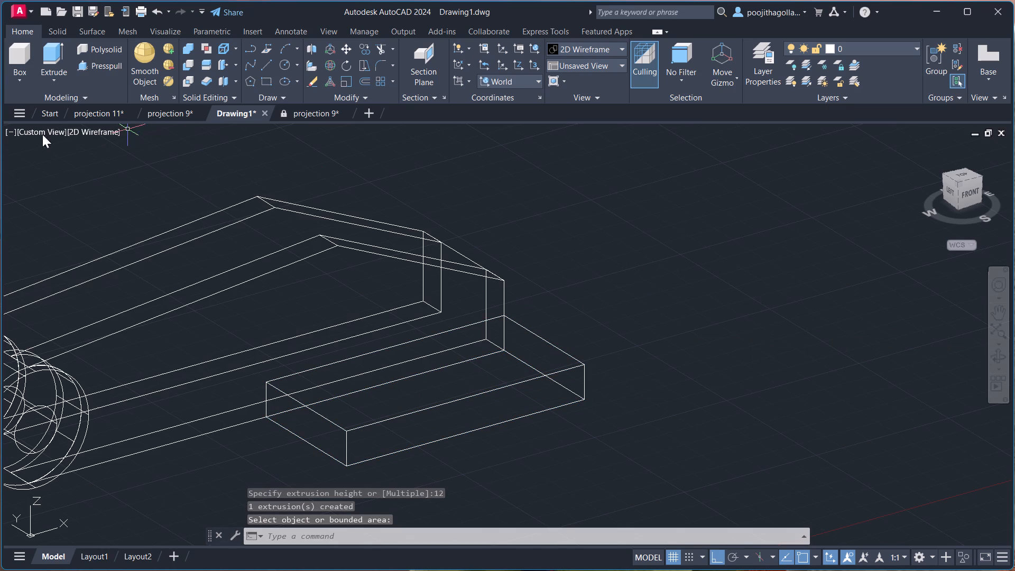
Restore the Shades of Gray style and, in Top view, draw a radius 8 circle at the centre of the plate's top face.
left_click(108, 134)
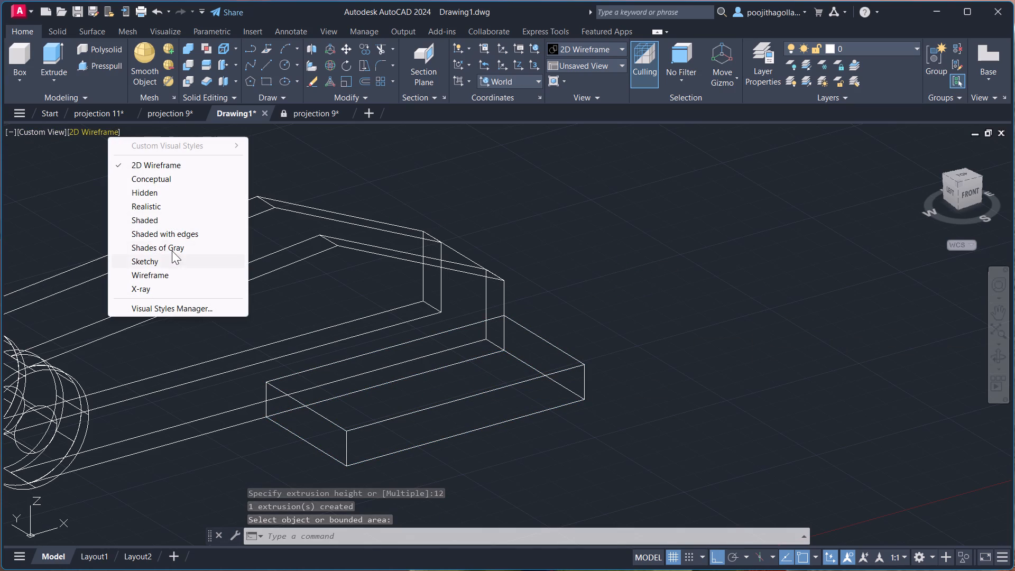
left_click(173, 247)
left_click(40, 127)
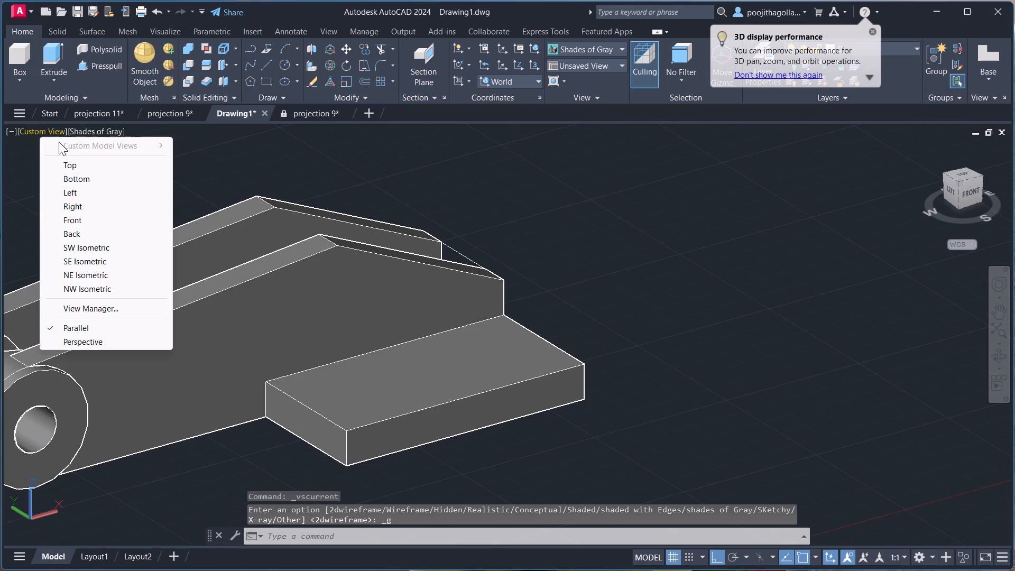
left_click(87, 167)
middle_click_drag(817, 413, 772, 383)
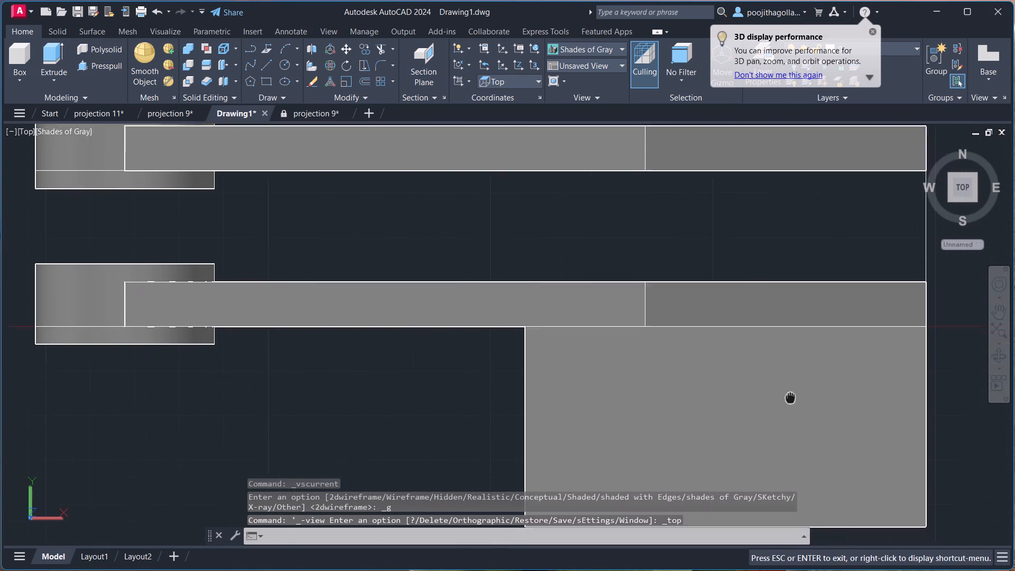
middle_click_drag(772, 383, 696, 328)
left_click(645, 364)
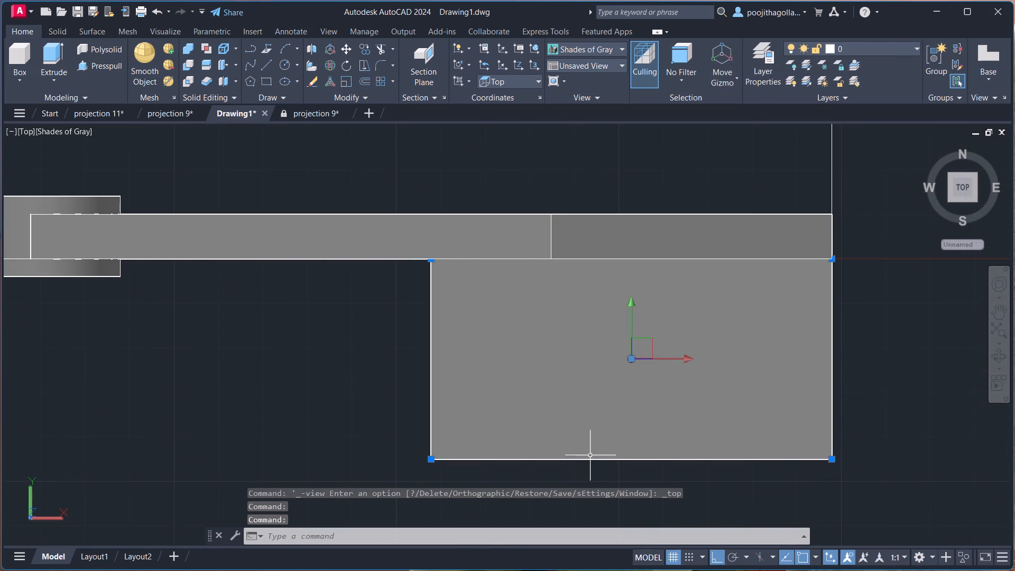
key("c")
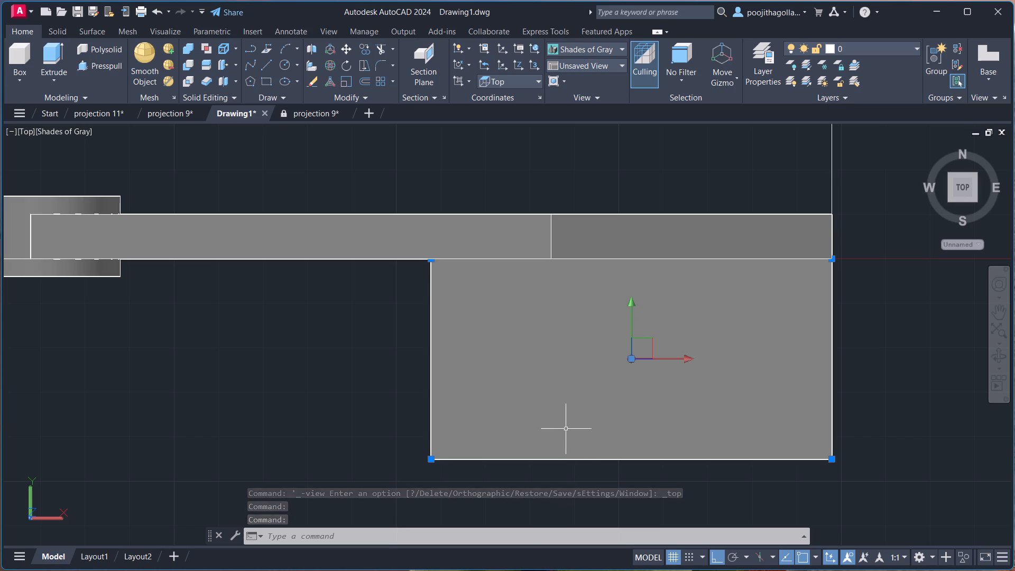
key("Return")
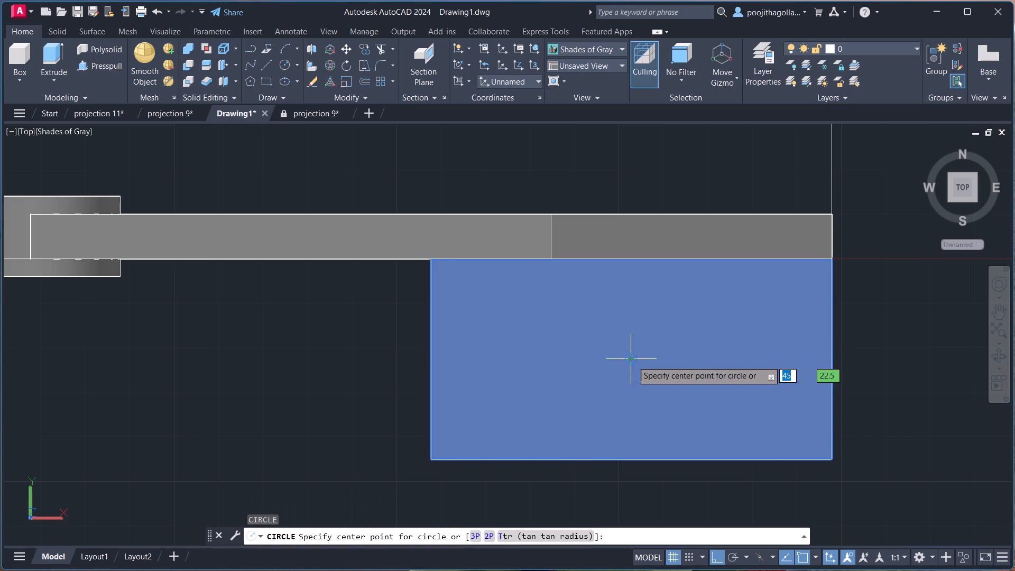
left_click(633, 361)
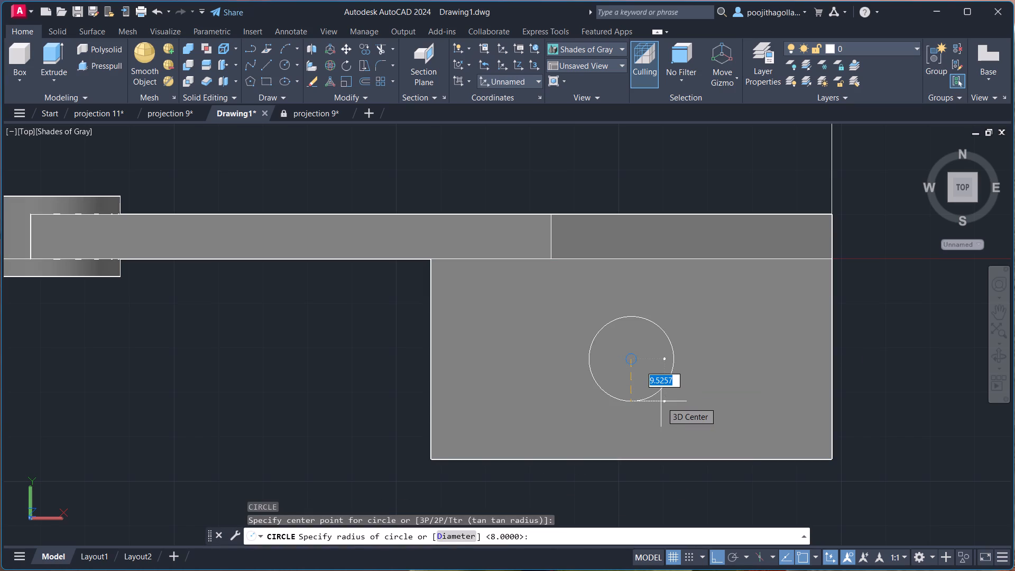
key("8")
key("Return")
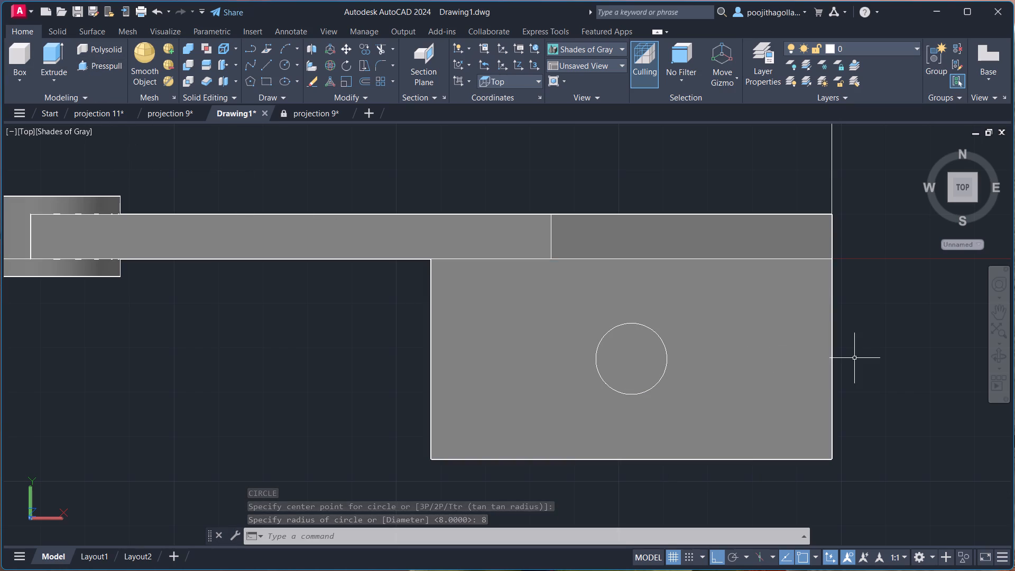
Presspull the radius 8 circle down through the plate to cut a through hole.
left_click(1004, 364)
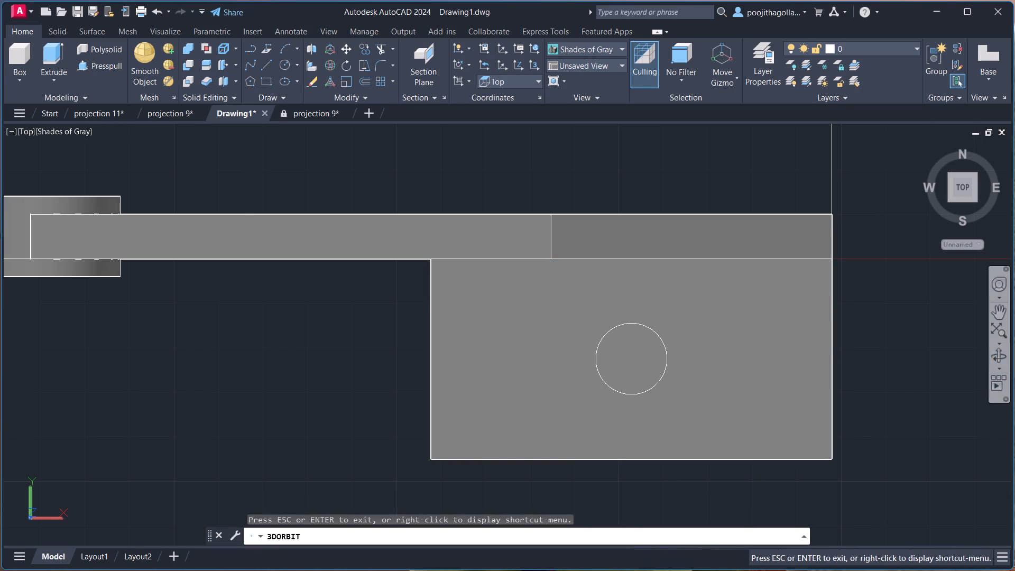
left_click_drag(513, 366, 543, 272)
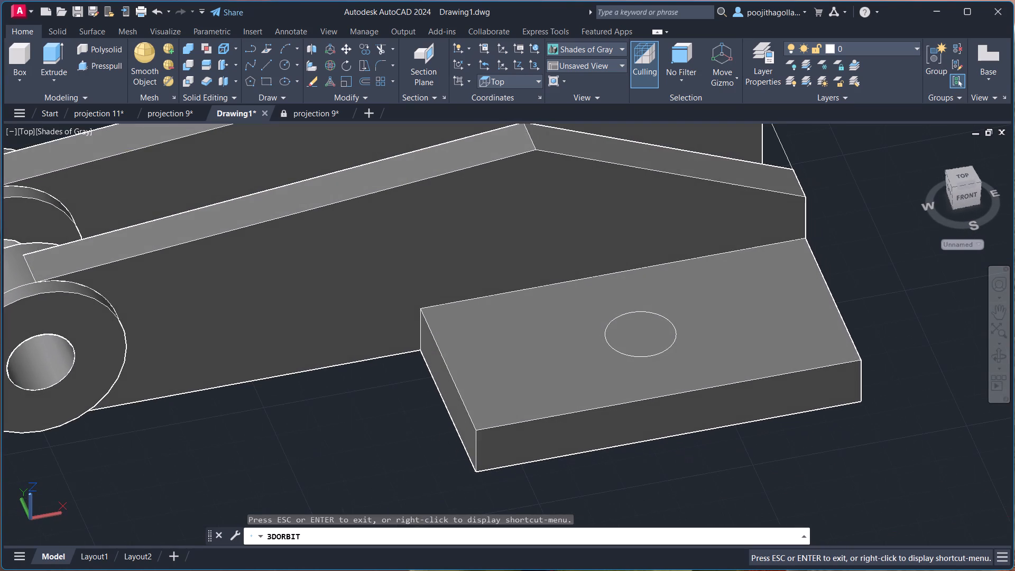
key("Escape")
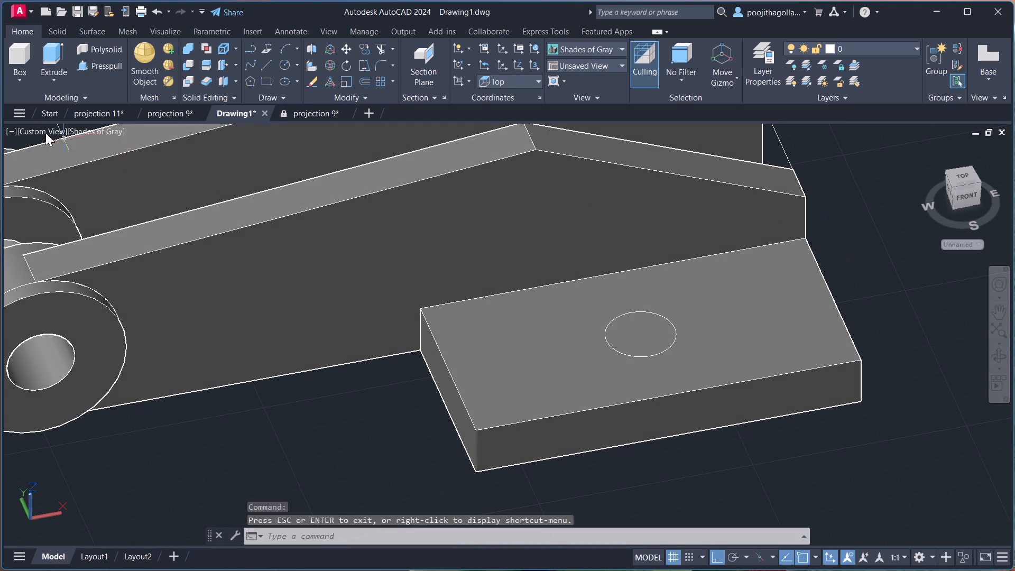
left_click(100, 66)
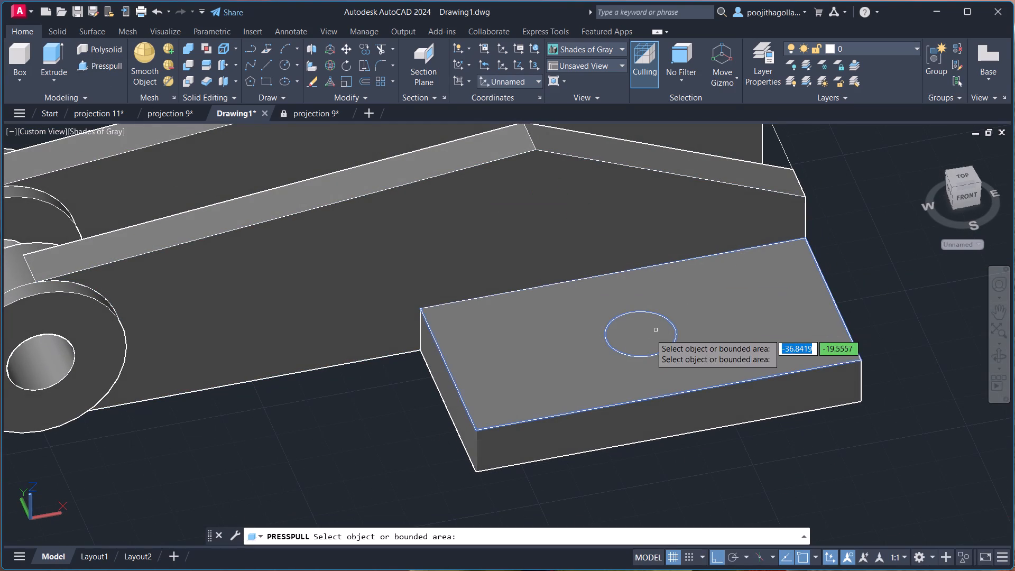
left_click(646, 337)
left_click(704, 470)
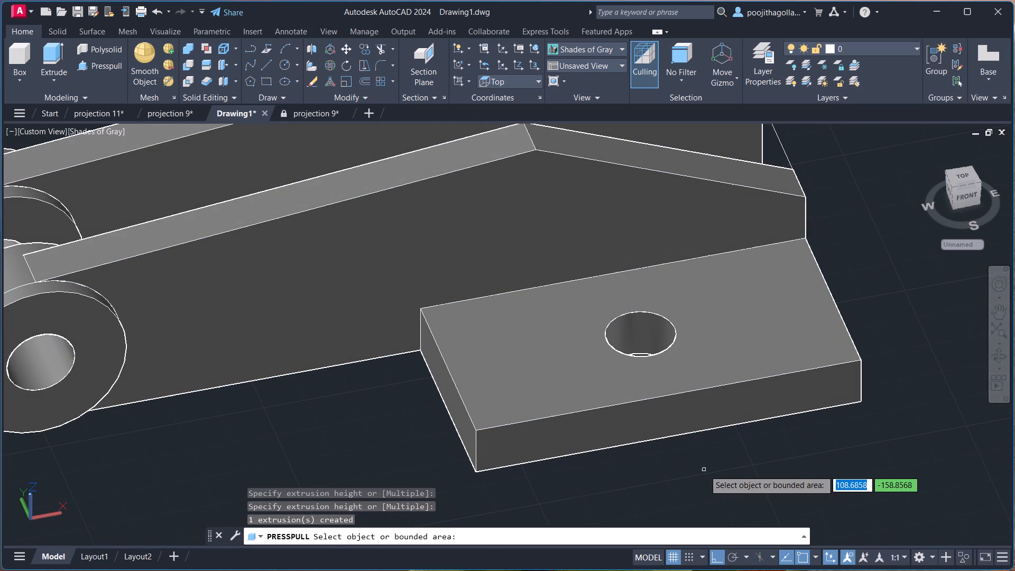
key("Escape")
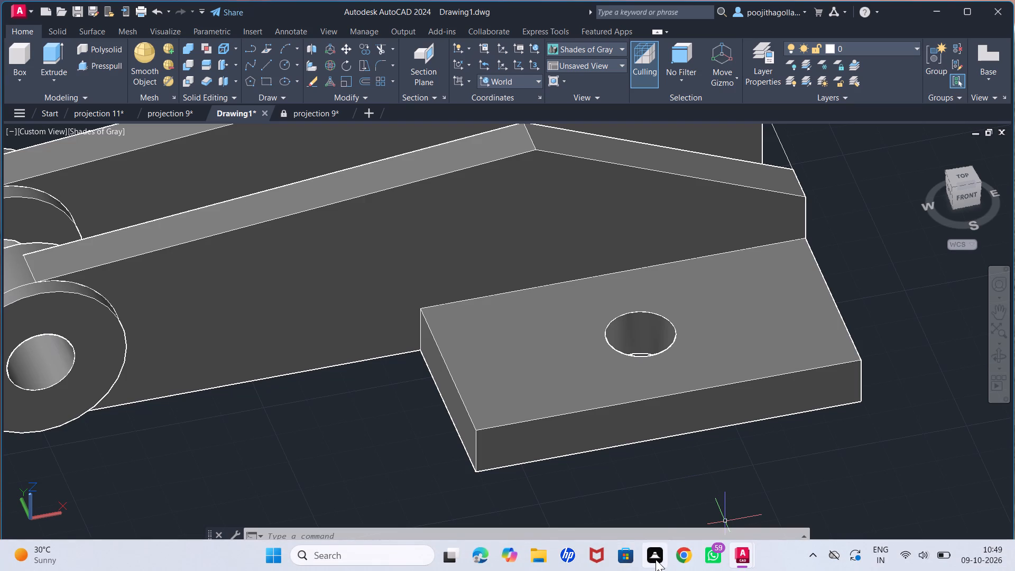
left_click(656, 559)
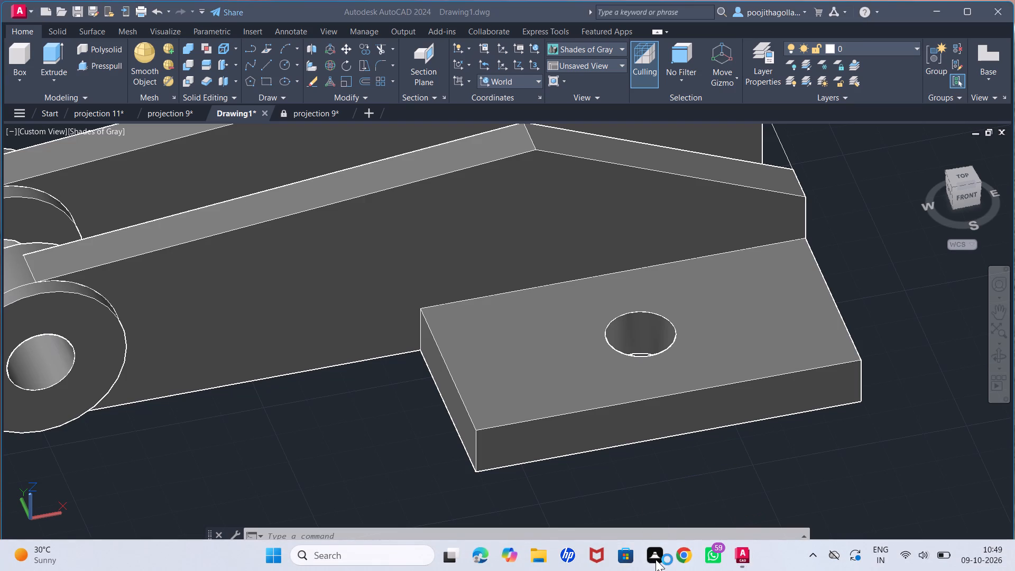
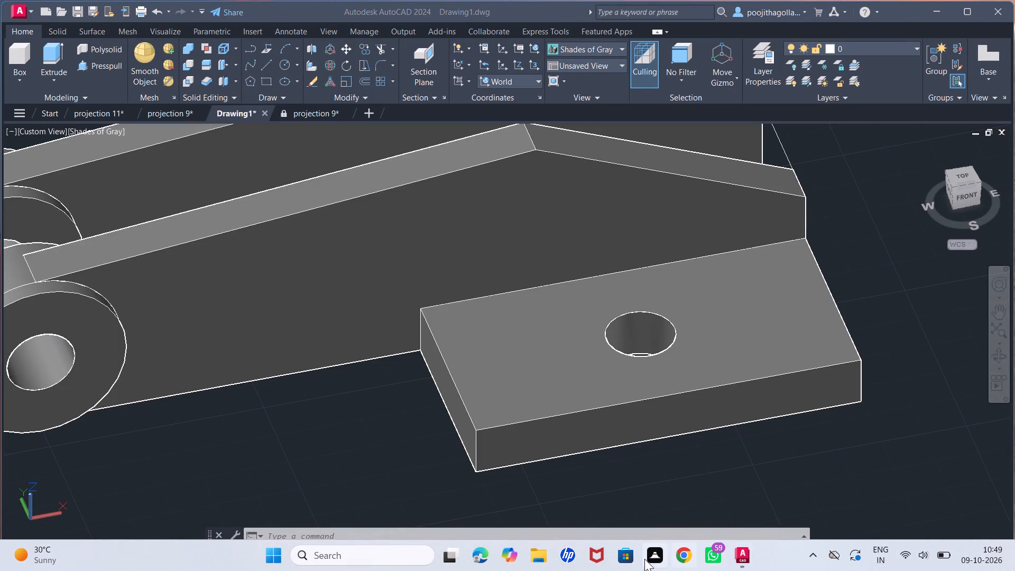
Copy the side plate with its hole 90 across both arms, placing it against the rear arm's outer face at the free end.
scroll(635, 331, "up", 1)
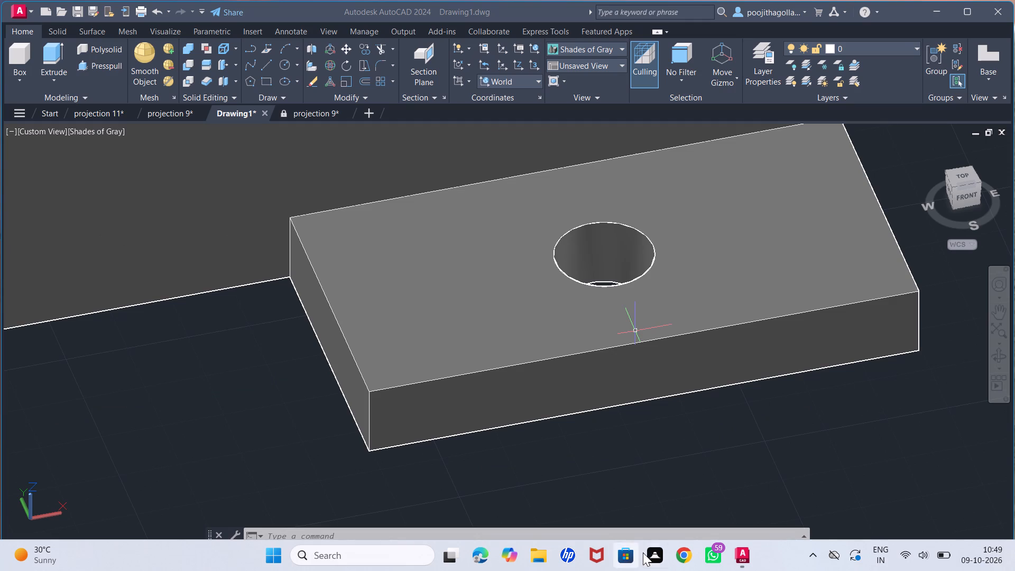
scroll(714, 375, "up", 1)
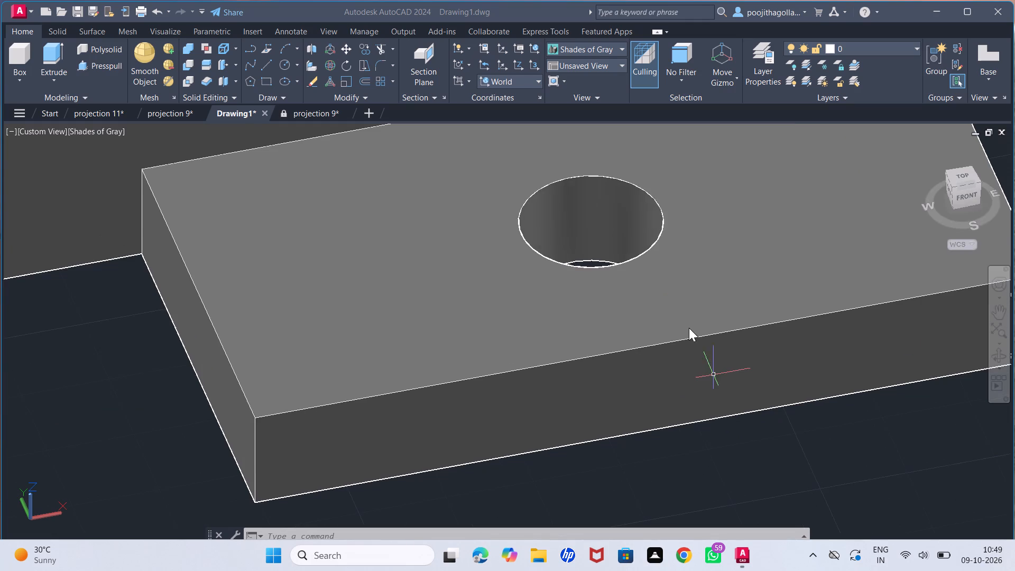
scroll(689, 328, "down", 2)
middle_click_drag(717, 301, 713, 363)
middle_click_drag(715, 262, 704, 339)
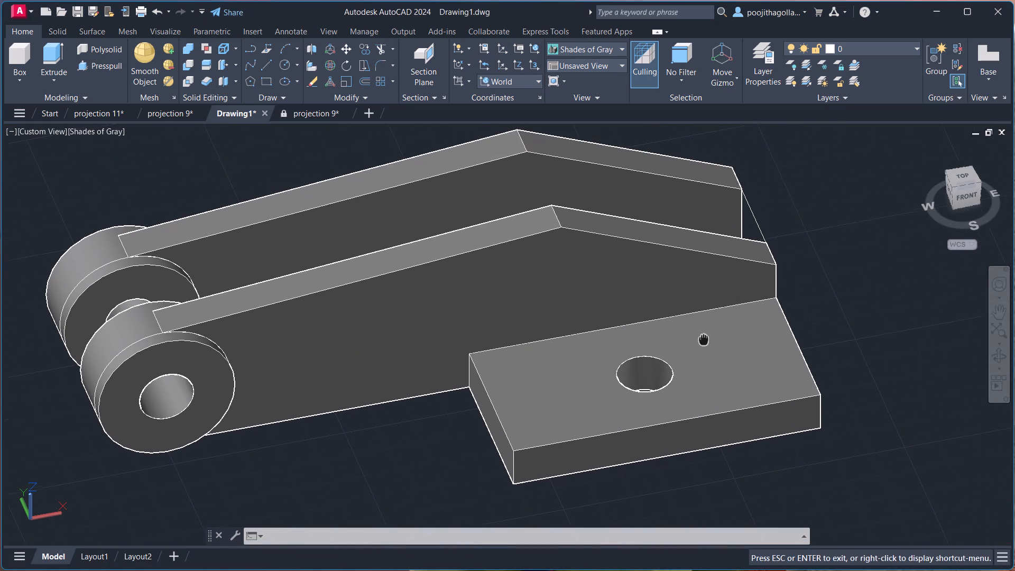
middle_click_drag(704, 339, 704, 344)
scroll(702, 311, "up", 2)
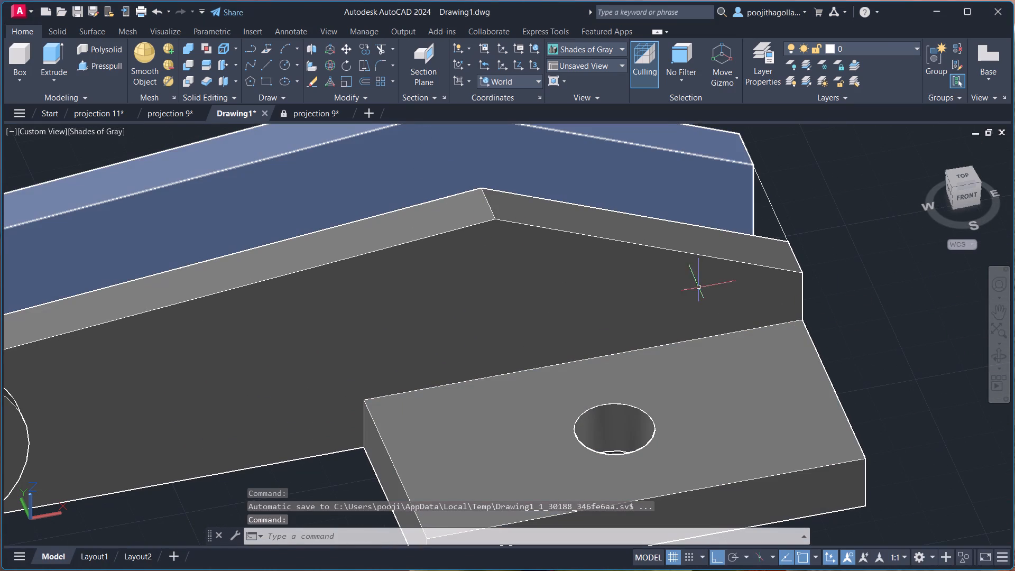
left_click(1000, 355)
left_click_drag(951, 363, 863, 351)
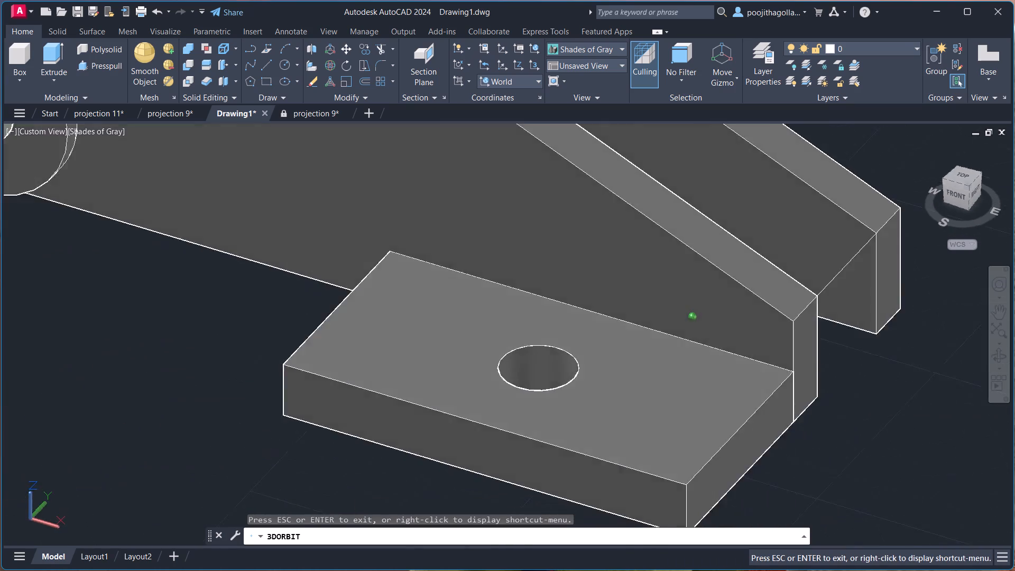
left_click_drag(863, 351, 786, 353)
scroll(808, 371, "down", 1)
middle_click_drag(818, 380, 775, 355)
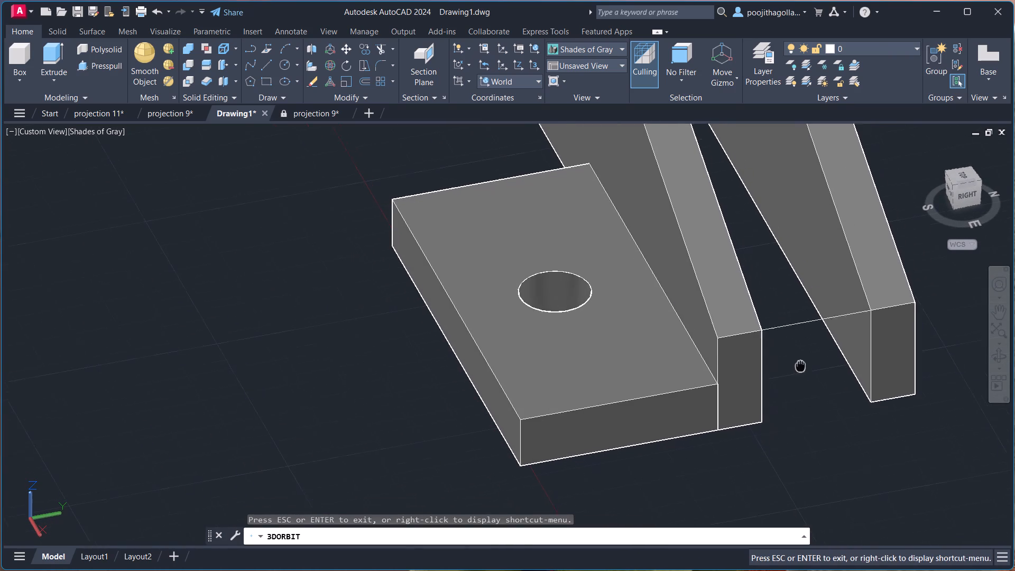
middle_click_drag(775, 355, 734, 338)
key("Escape")
left_click(496, 319)
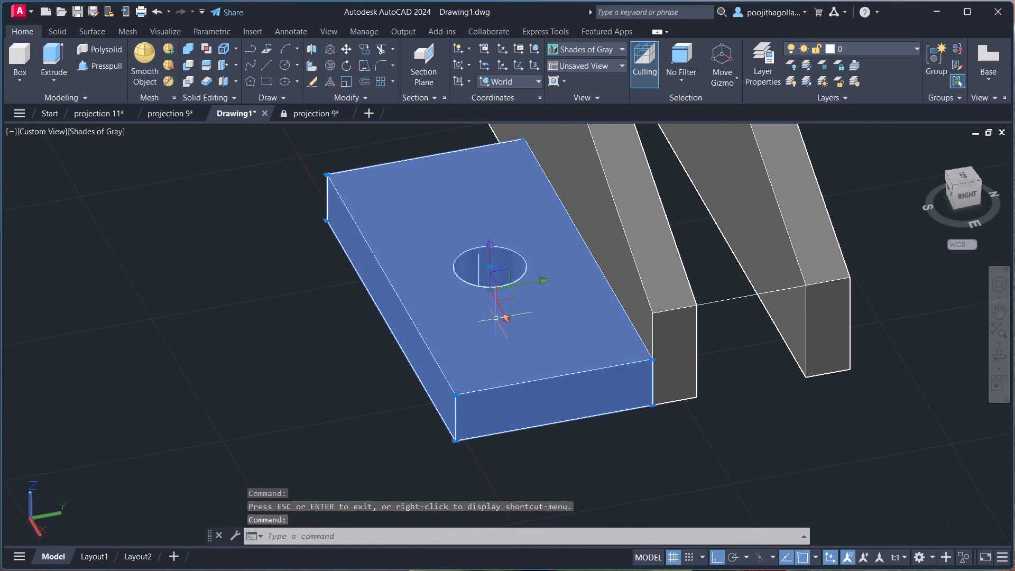
type("co")
key("Return")
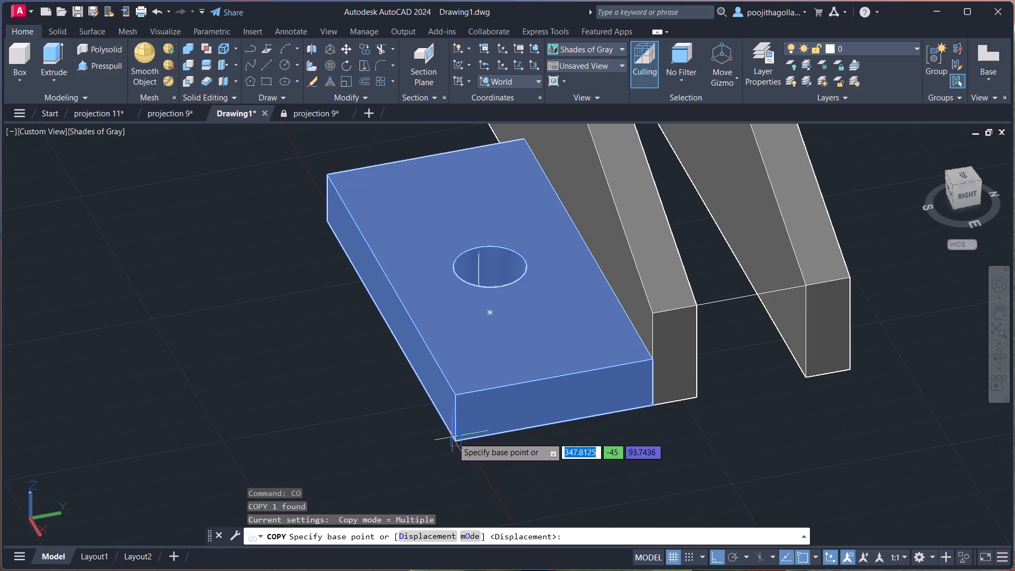
left_click(453, 437)
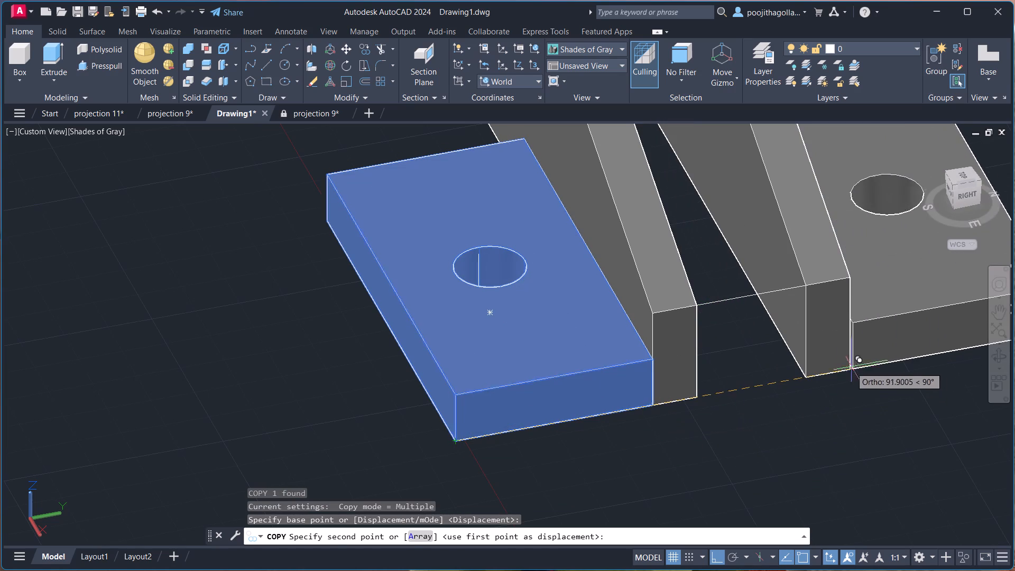
scroll(849, 374, "up", 4)
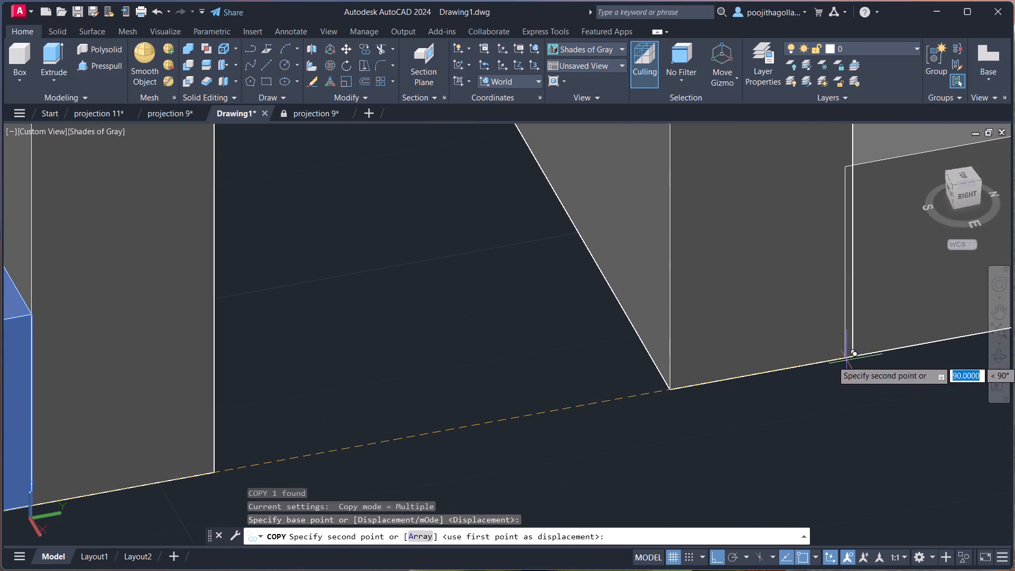
left_click(852, 354)
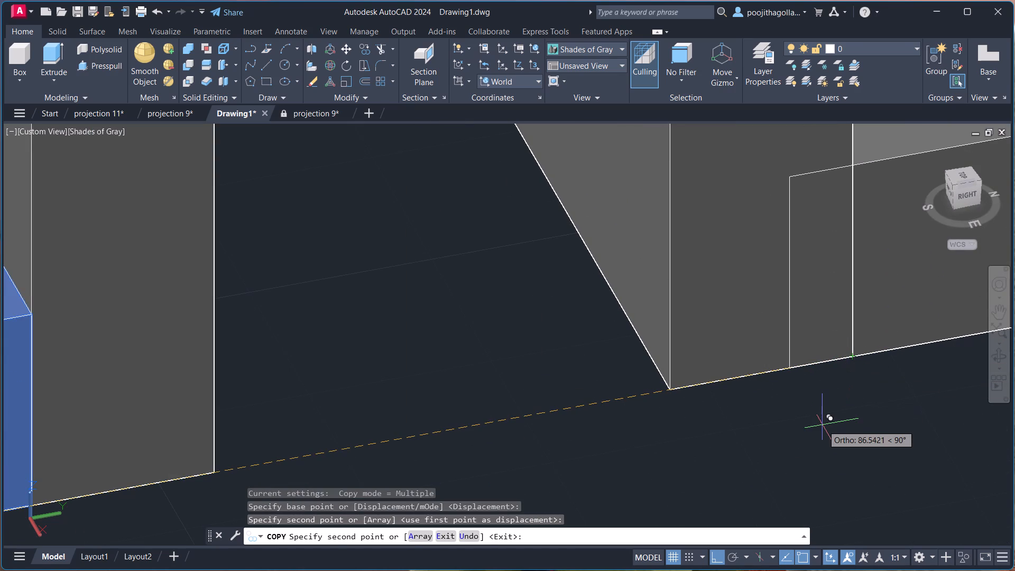
key("Escape")
Examine the two side plates and the gap between the arms at their free ends.
scroll(824, 425, "down", 3)
middle_click_drag(838, 411, 750, 417)
scroll(705, 390, "down", 2)
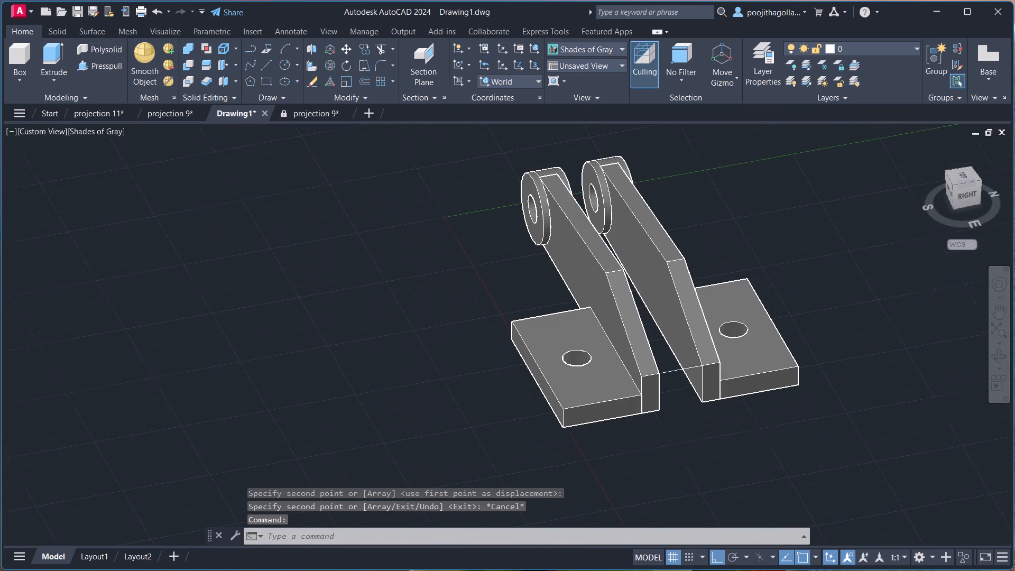
scroll(646, 301, "up", 2)
middle_click_drag(651, 329, 640, 368)
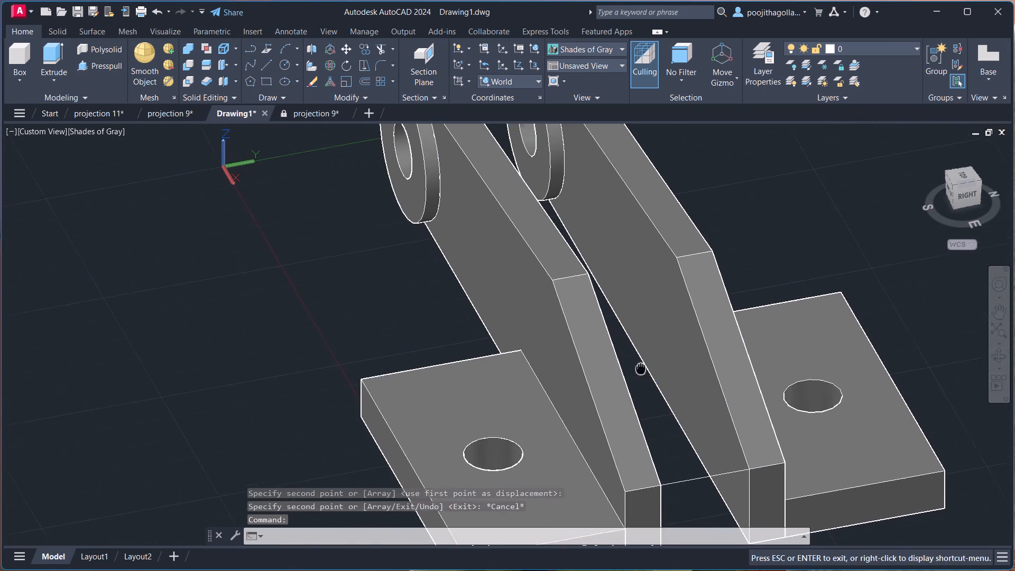
middle_click_drag(640, 368, 639, 372)
scroll(636, 362, "down", 1)
middle_click_drag(679, 380, 607, 279)
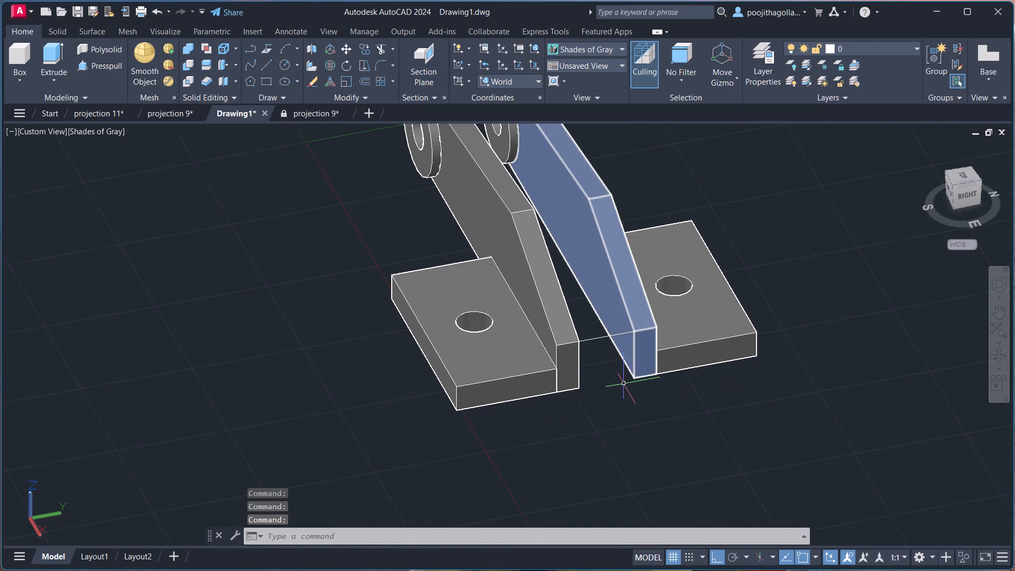
middle_click_drag(632, 387, 668, 473)
In Top view, draw a 125 x 25 rectangle of lines between the arms, starting at the rear arm's inner free-end corner.
left_click(38, 128)
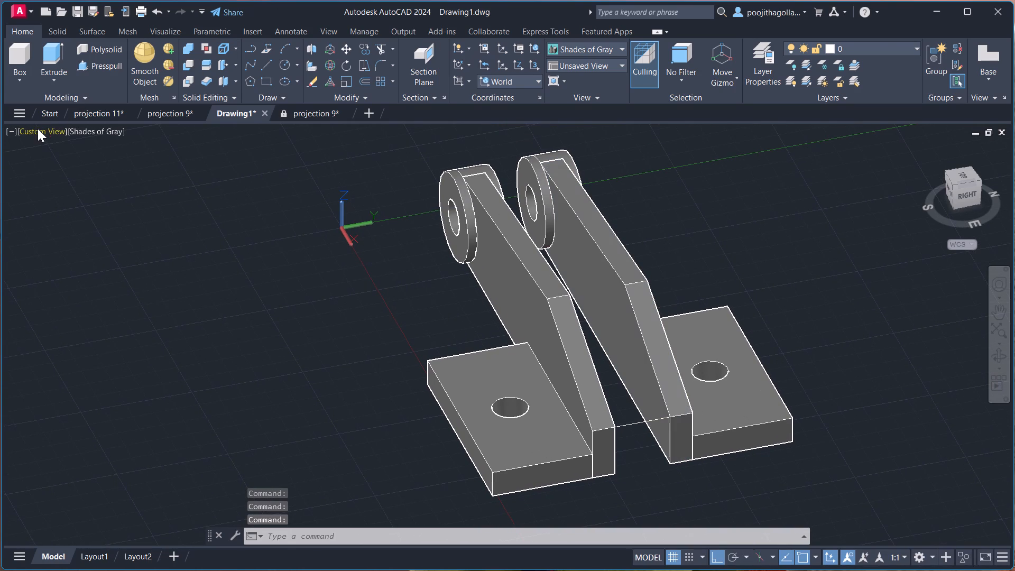
left_click(91, 167)
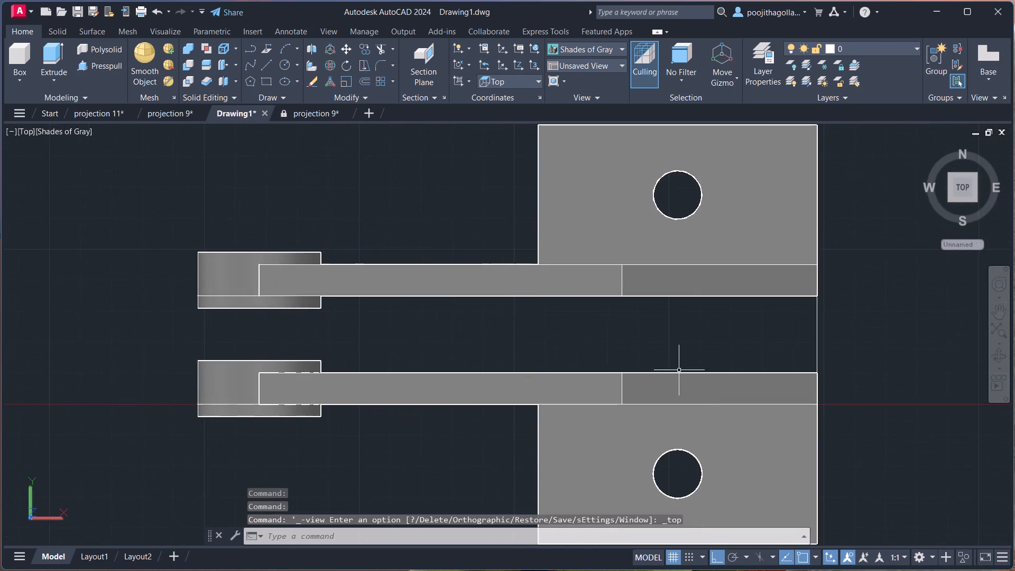
middle_click_drag(671, 360, 602, 321)
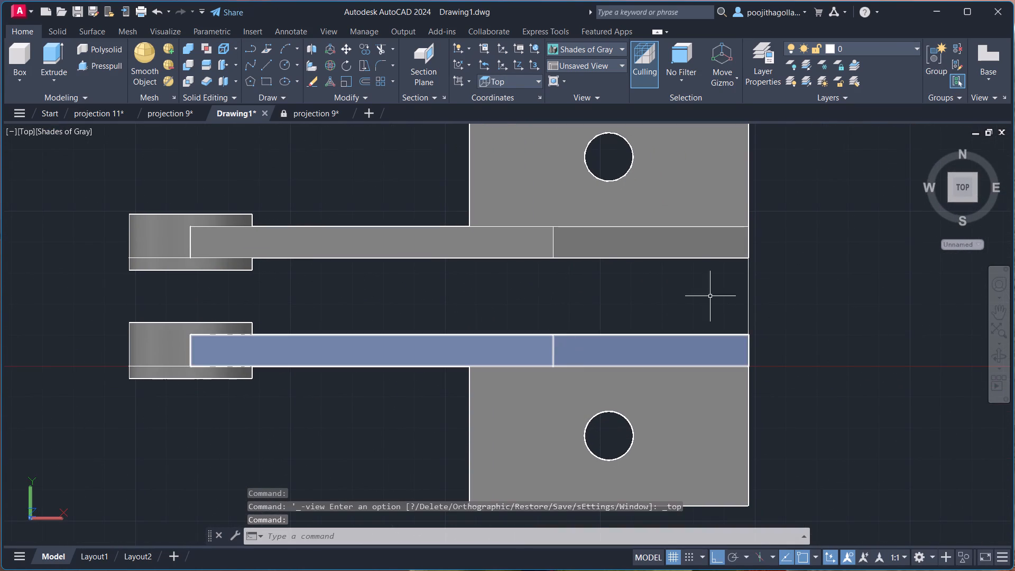
key("l")
key("Return")
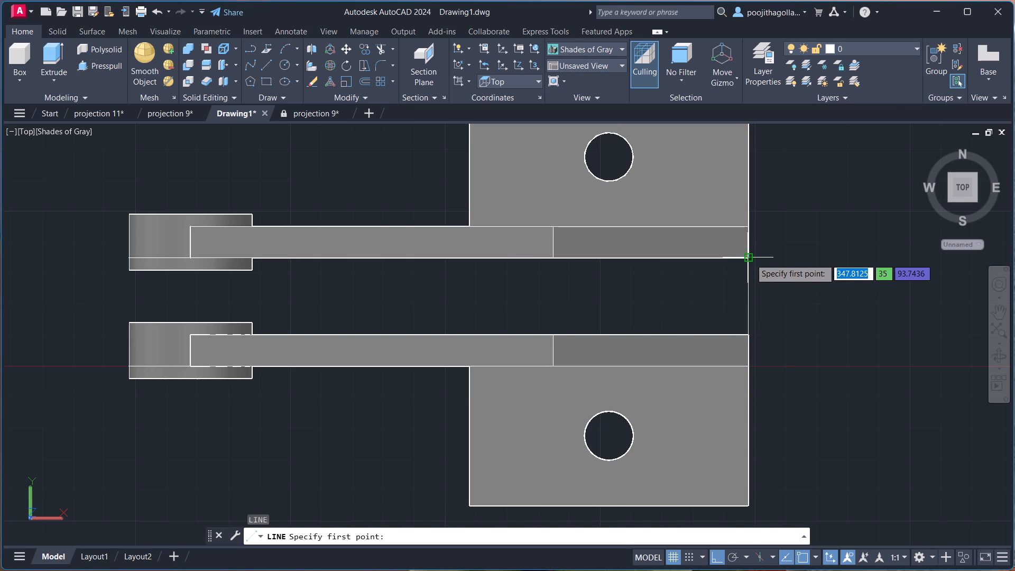
left_click(750, 259)
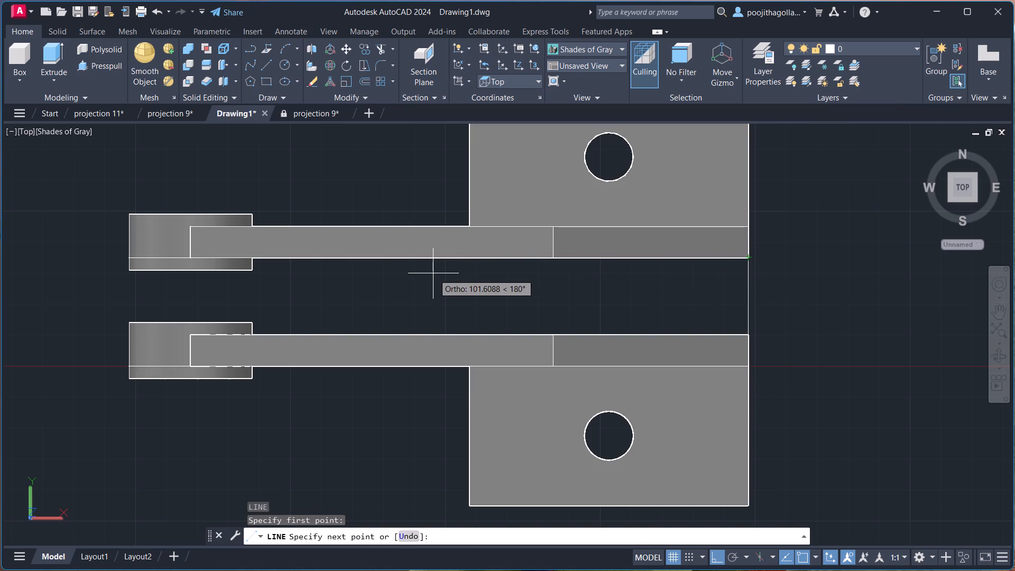
type("125")
key("Return")
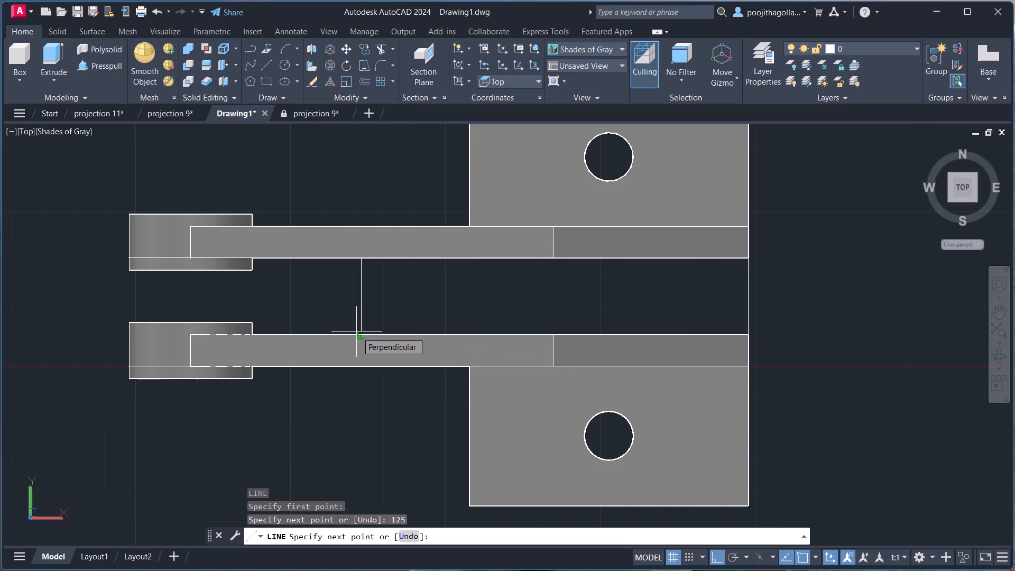
type("25")
key("Return")
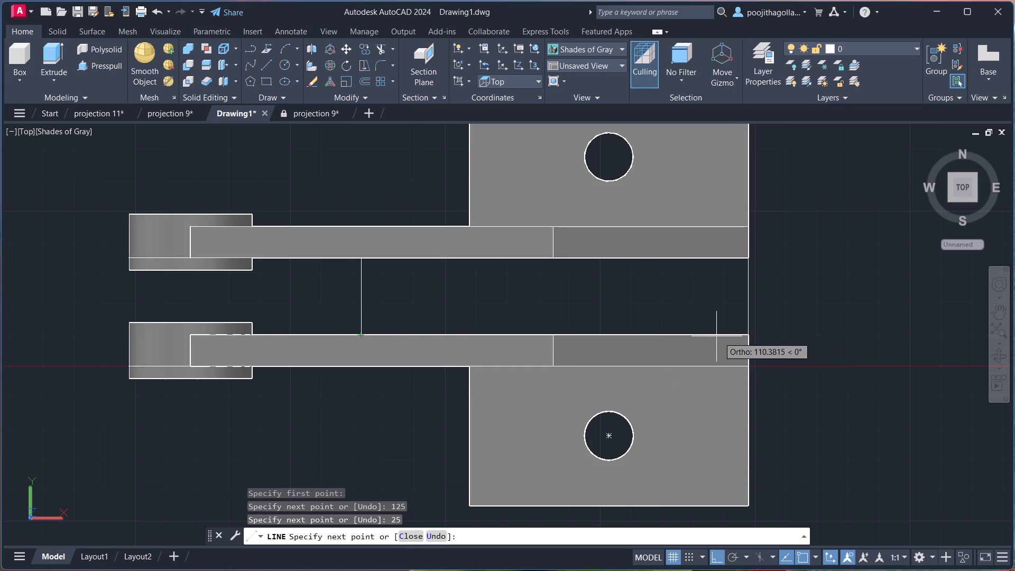
left_click(750, 336)
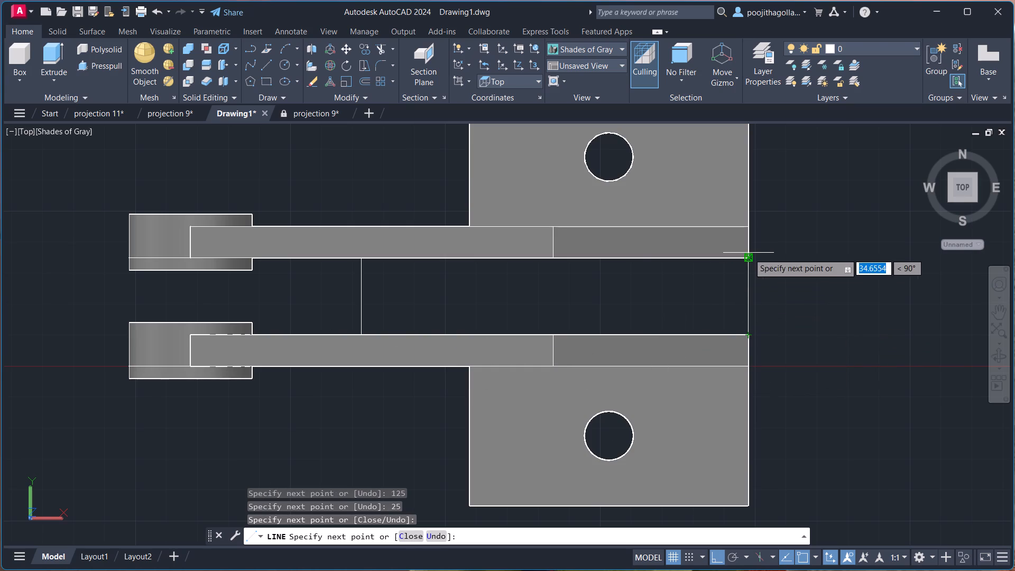
left_click(749, 259)
key("Escape")
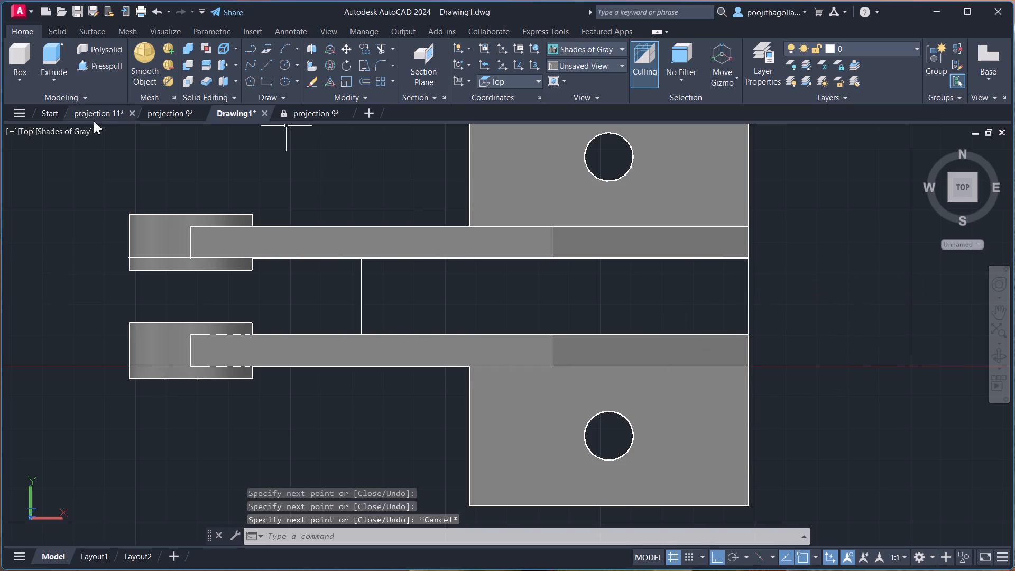
Show the model in 2D Wireframe and join the four edges of the rectangle between the arms into one polyline.
left_click(72, 127)
left_click(118, 164)
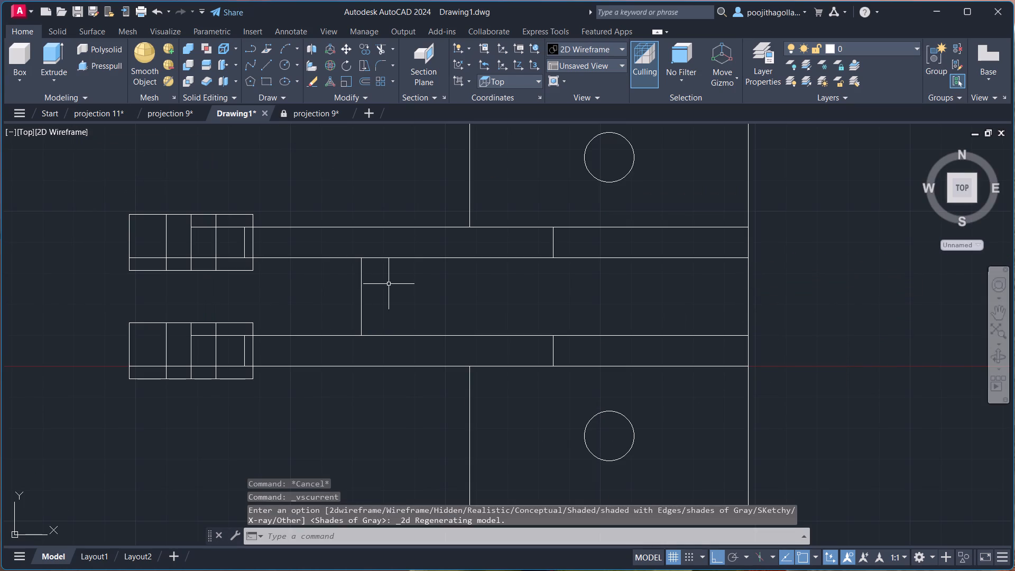
left_click(389, 284)
left_click(334, 291)
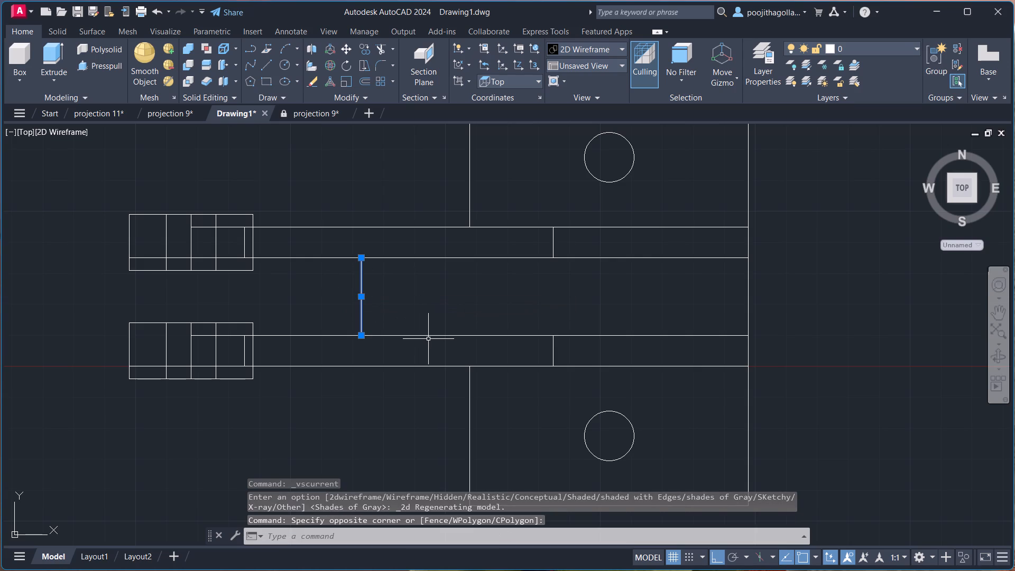
left_click(428, 335)
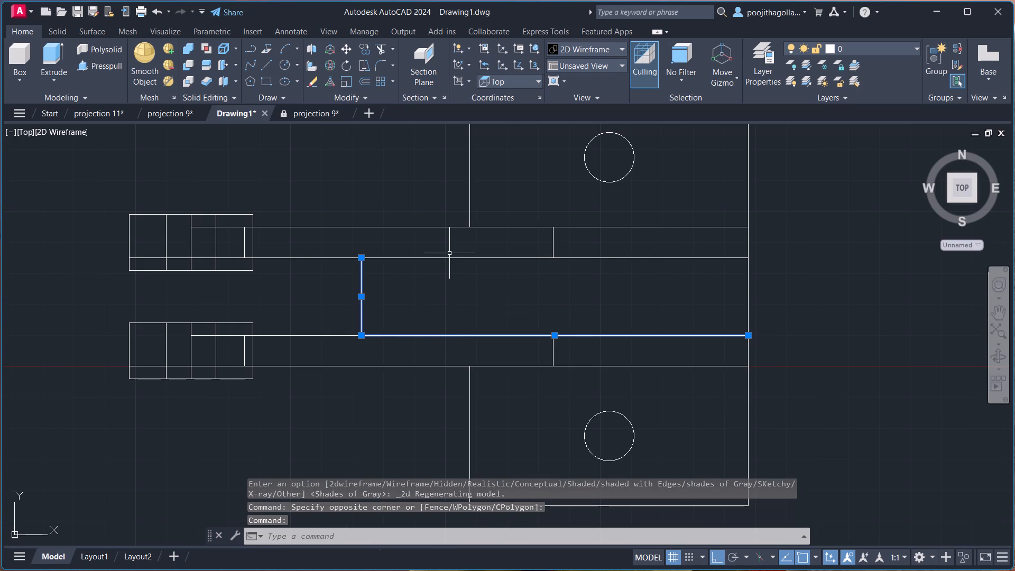
left_click(450, 257)
left_click(797, 294)
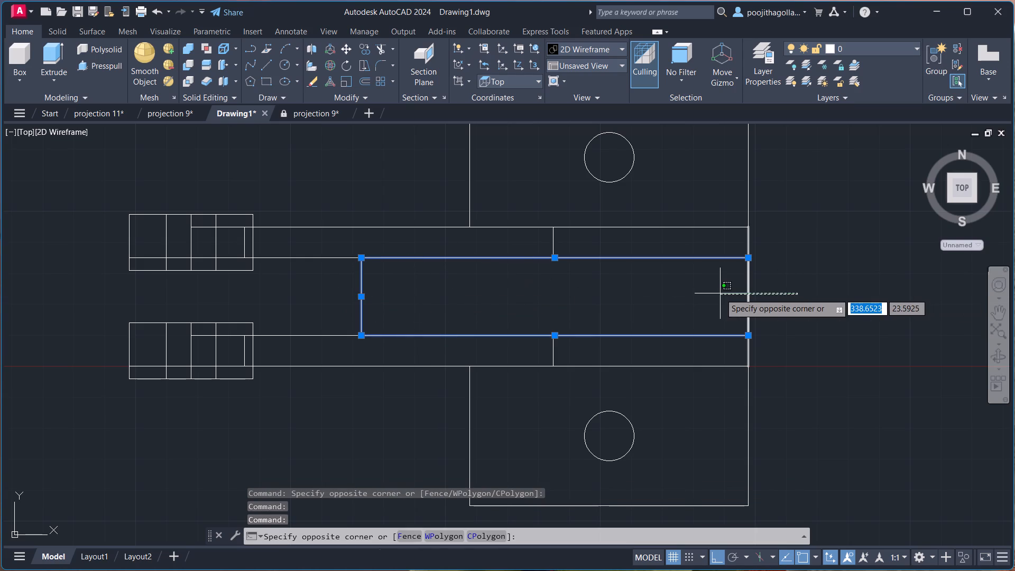
left_click(762, 291)
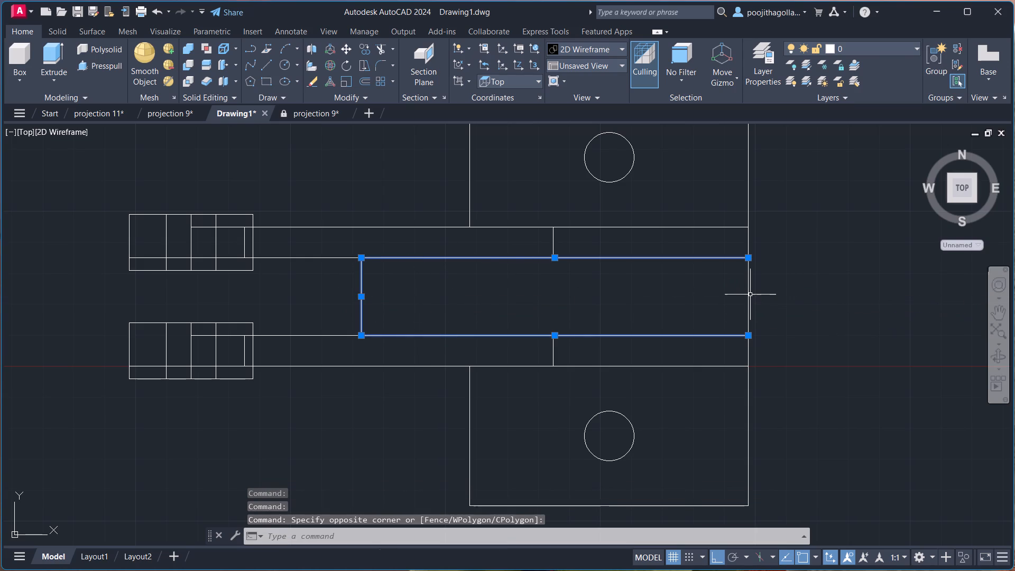
left_click(748, 295)
key("j")
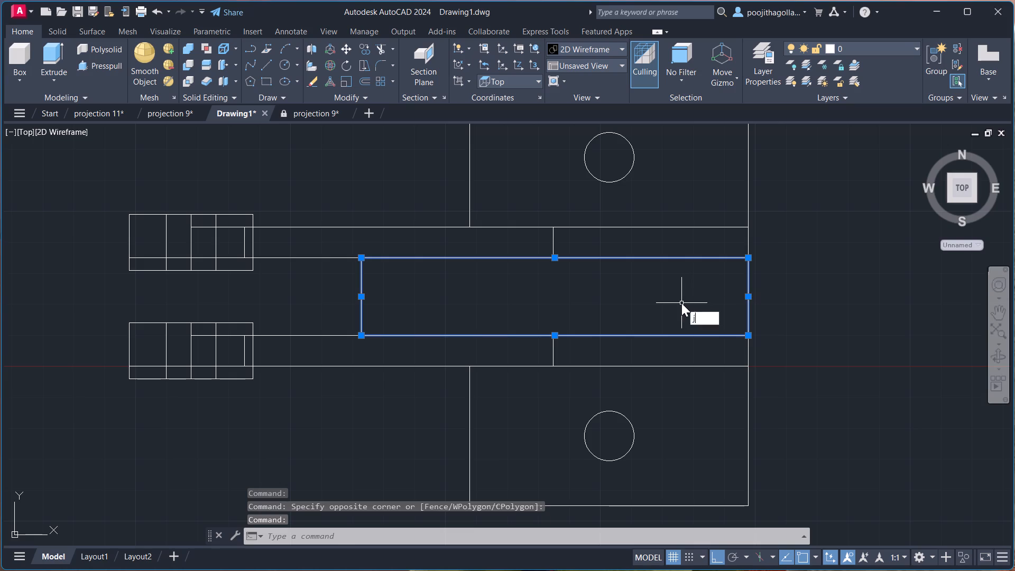
key("Return")
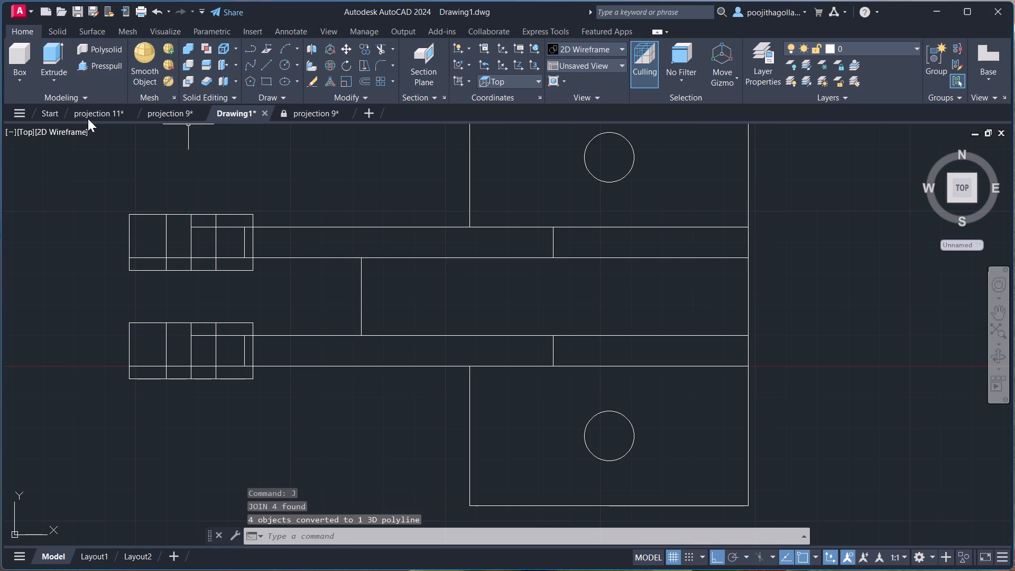
Display the model in Shades of Gray and examine the joined rectangle between the arms from several angles.
left_click(71, 132)
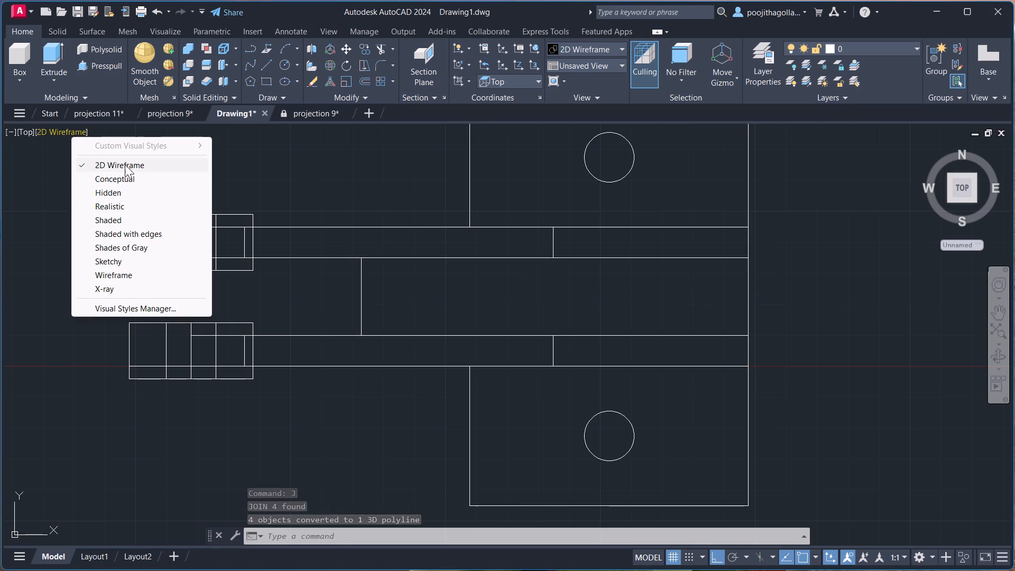
left_click(126, 245)
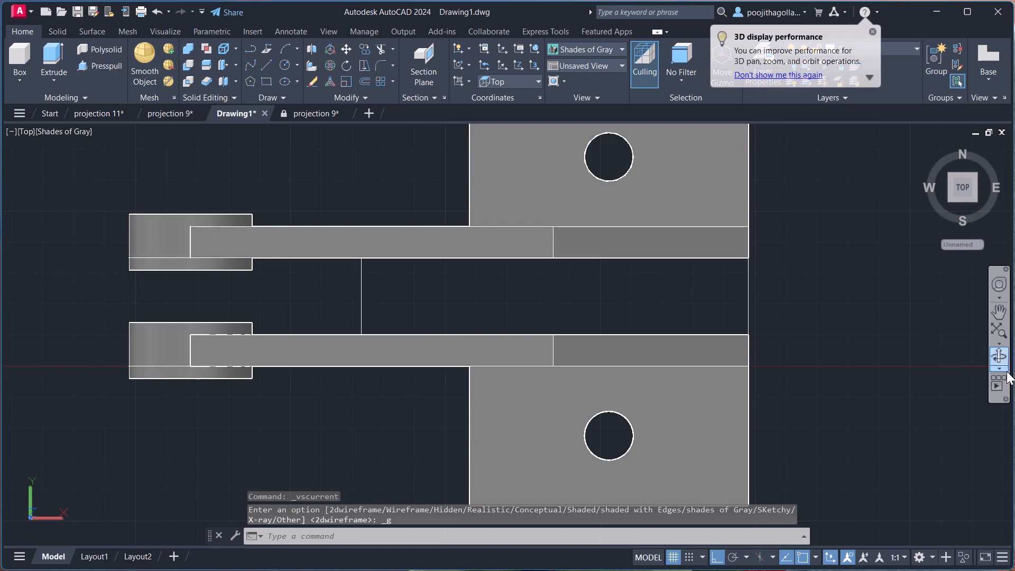
left_click(1003, 356)
left_click_drag(828, 360, 894, 326)
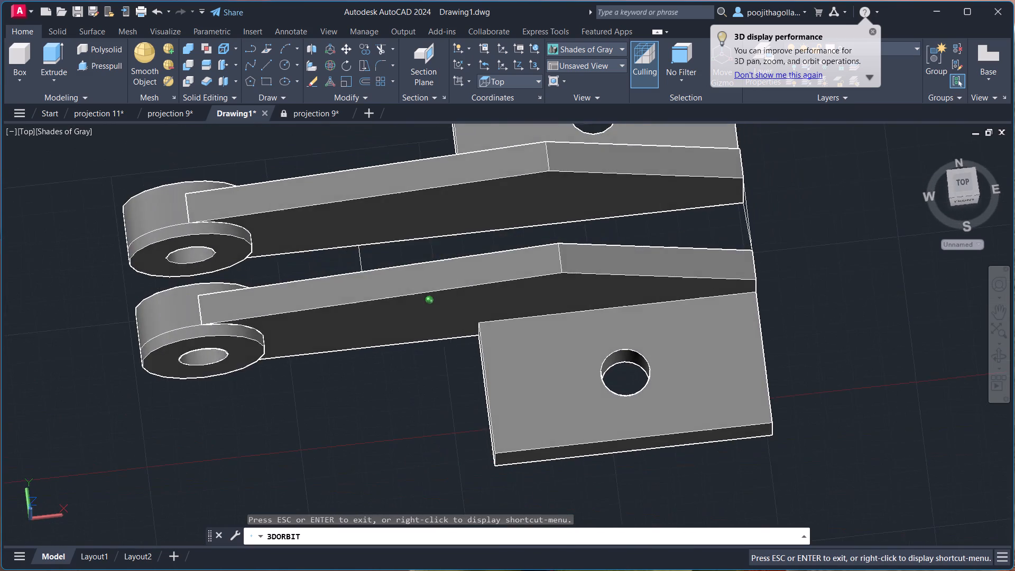
left_click_drag(894, 326, 830, 339)
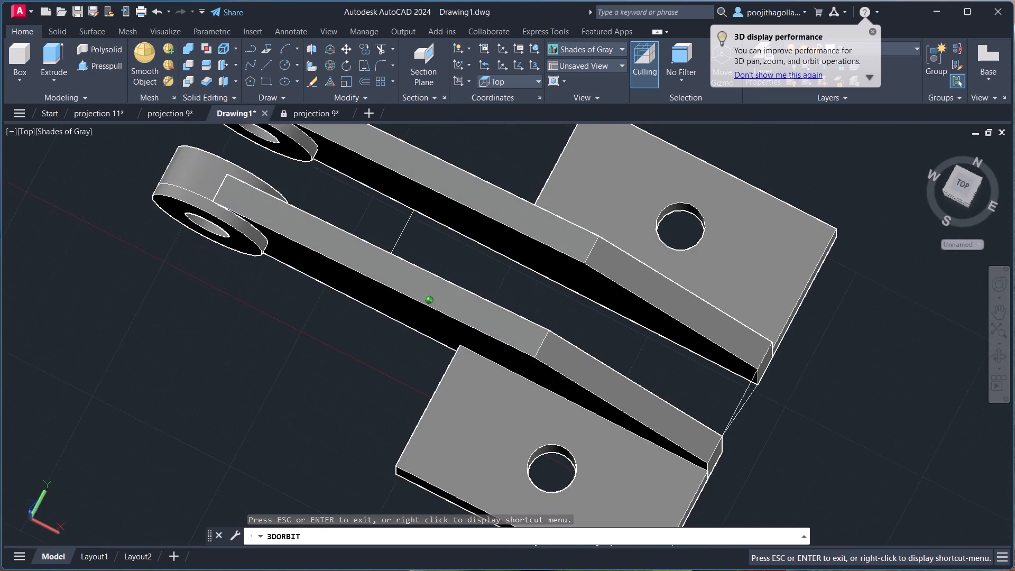
left_click_drag(830, 339, 809, 284)
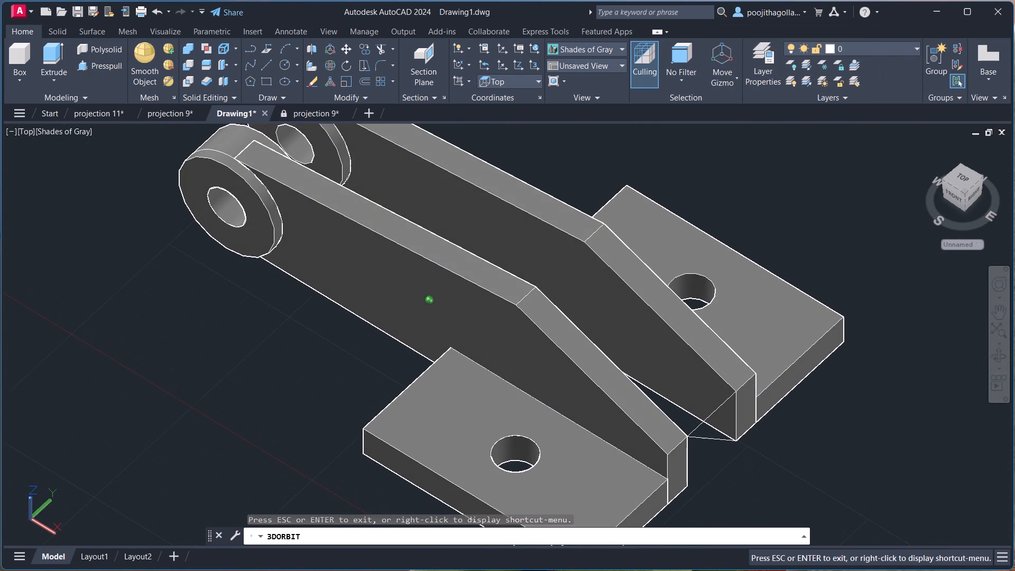
key("Escape")
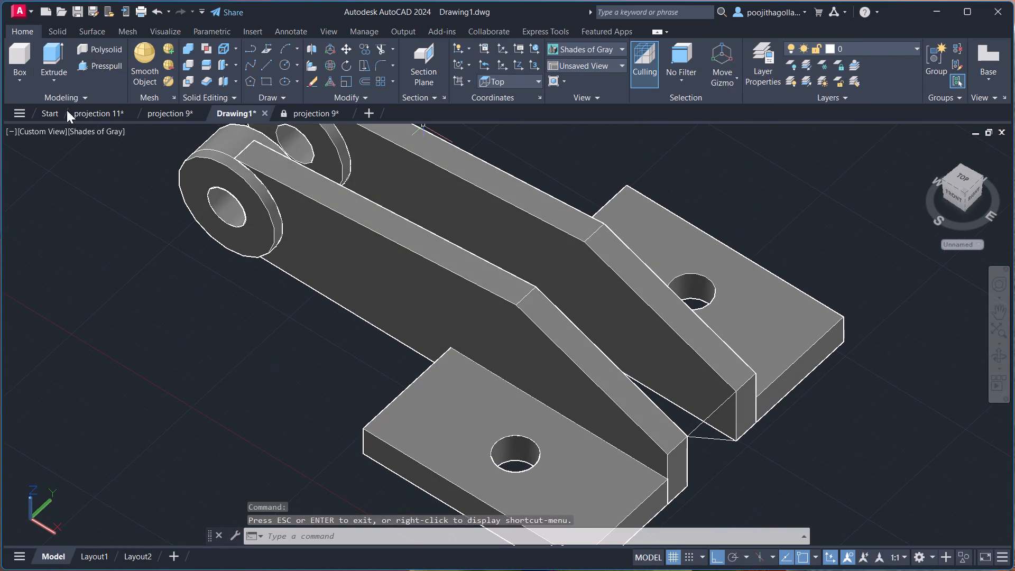
scroll(97, 208, "down", 1)
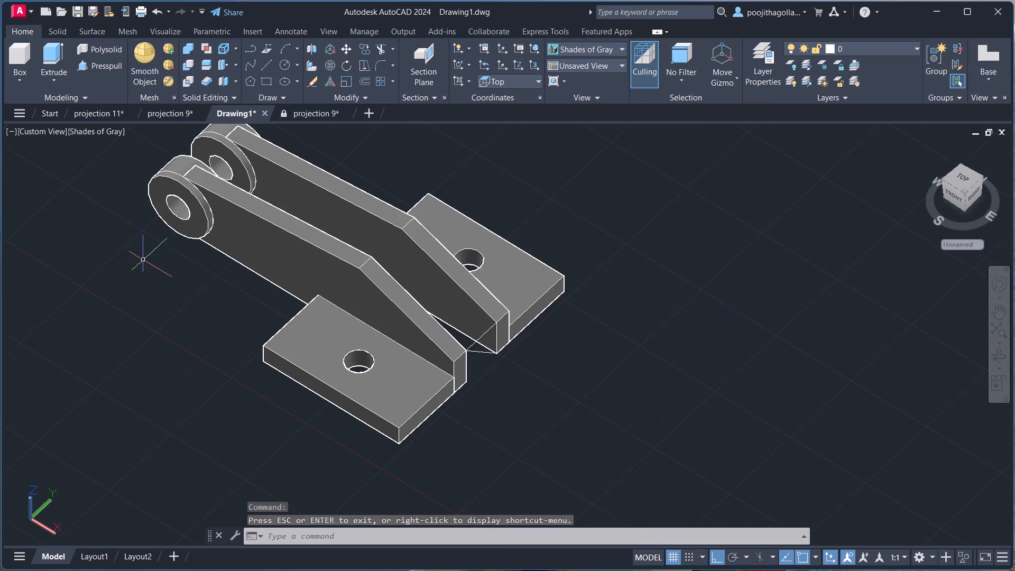
Undo back through the join and the rectangle lines between the arms, including the related view changes.
key("ctrl+z")
key("ctrl+z")
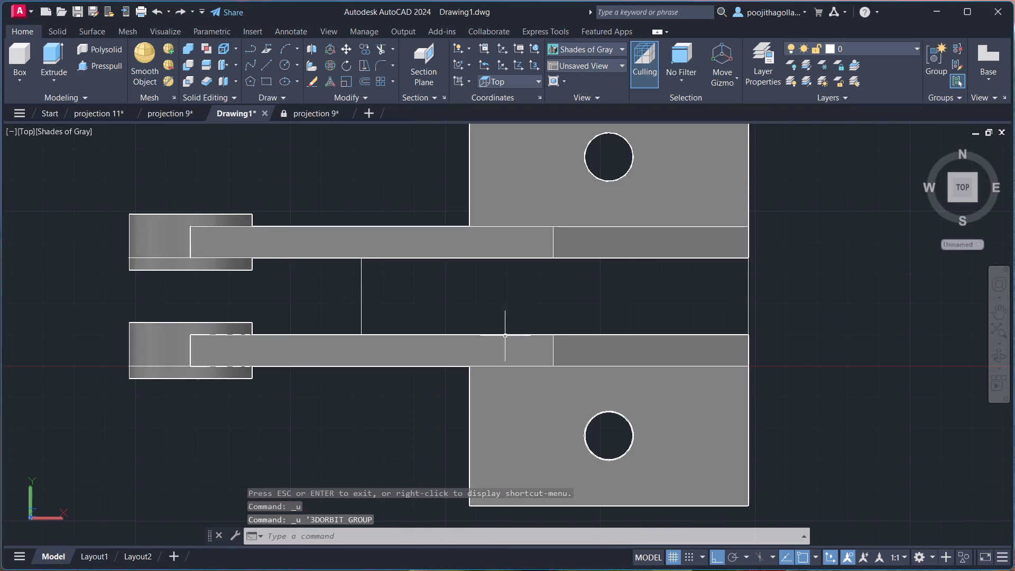
key("ctrl+z")
key("ctrl+z")
key("ctrl+z")
key("ctrl+z")
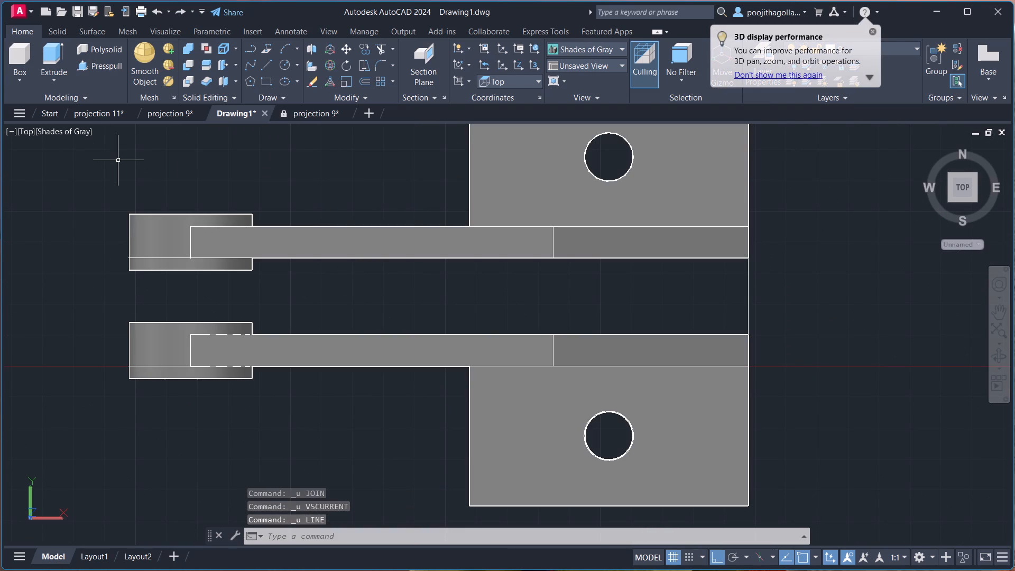
key("ctrl+z")
key("ctrl+z")
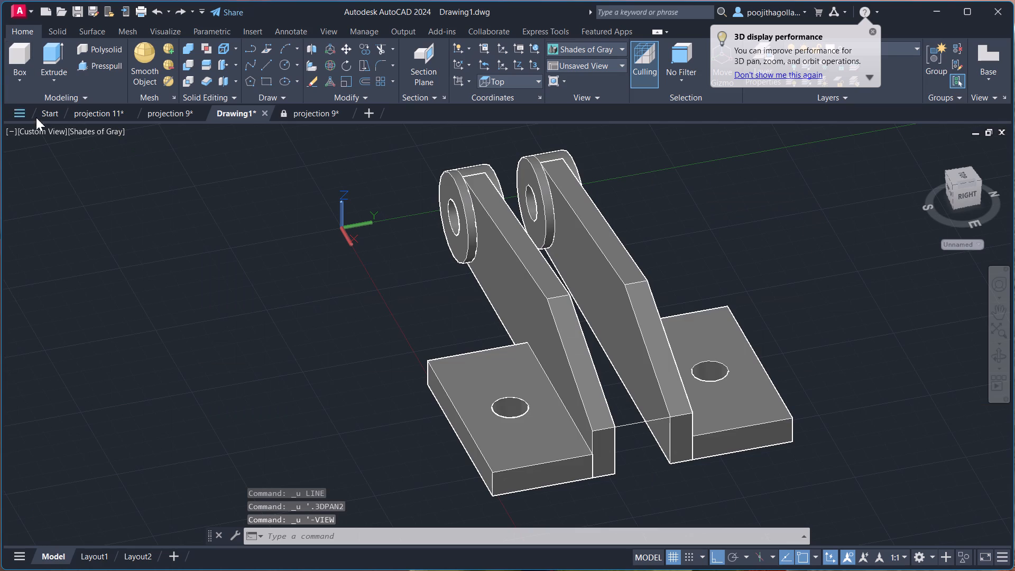
In Top view with 2D Wireframe, redraw the 125 x 25 rectangle of lines between the arms from the rear arm's inner free-end corner.
left_click(36, 129)
left_click(70, 165)
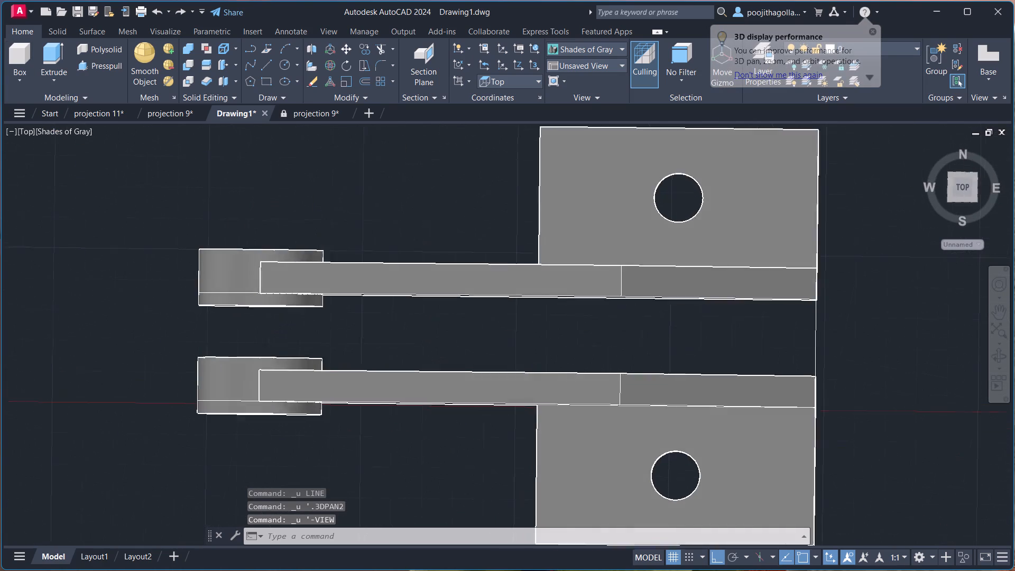
left_click(58, 131)
left_click(107, 165)
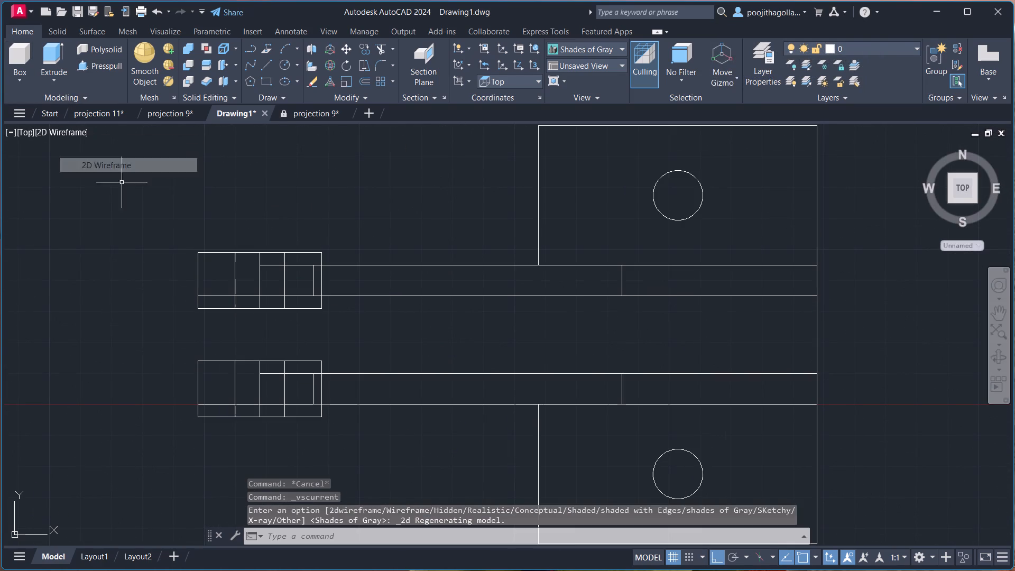
key("l")
key("Return")
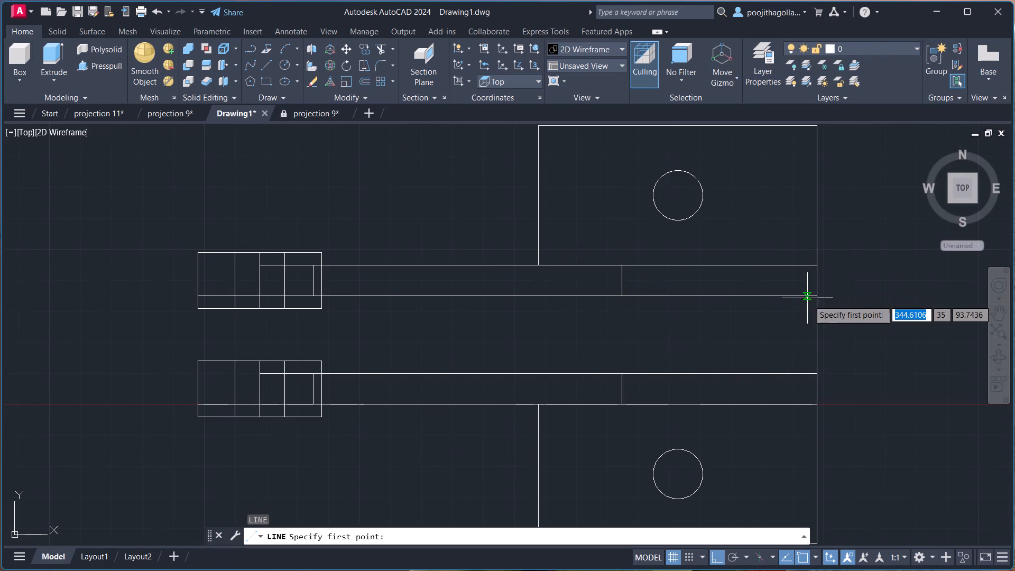
left_click_drag(817, 300, 809, 302)
type("125")
key("Return")
type("25")
key("Return")
type("125")
key("Return")
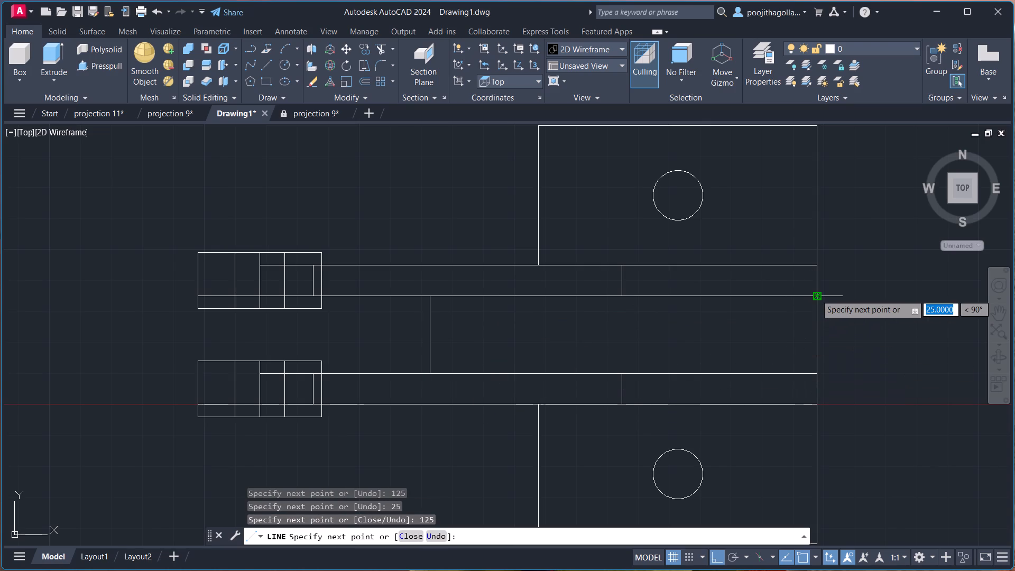
left_click(816, 294)
key("Escape")
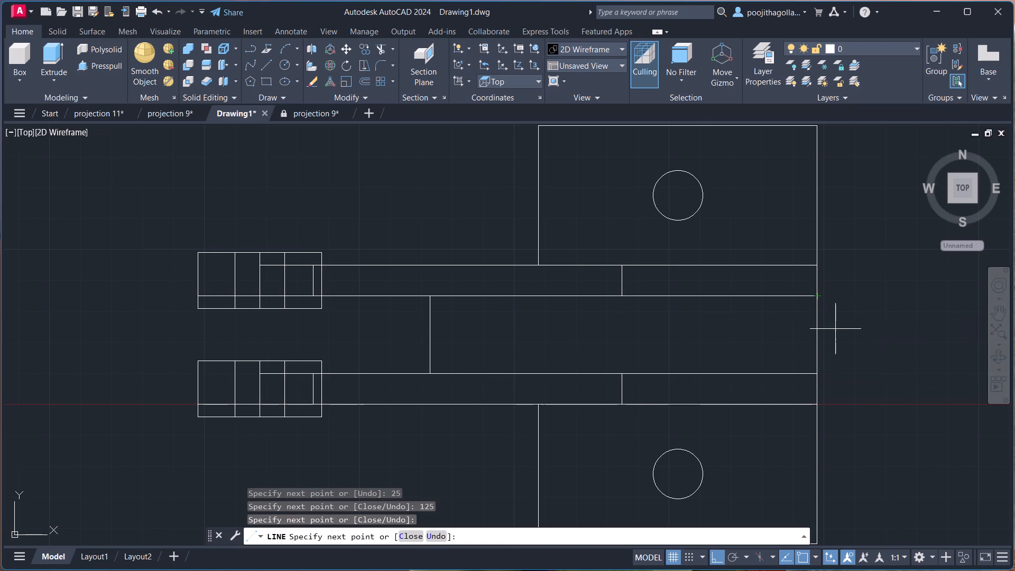
Join the four lines of the rectangle between the arms into one polyline.
left_click(997, 361)
left_click_drag(865, 361, 837, 289)
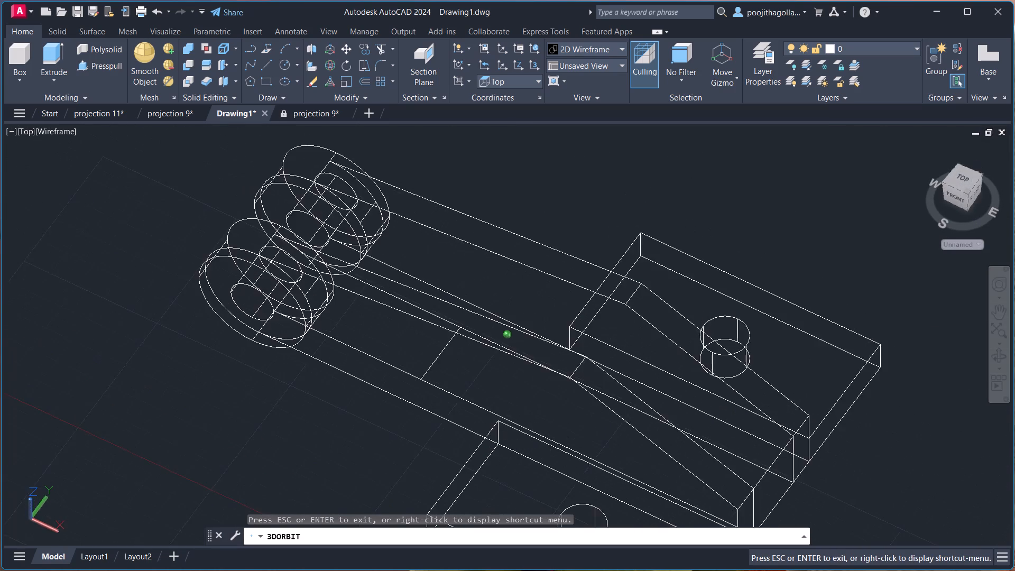
left_click_drag(837, 289, 891, 346)
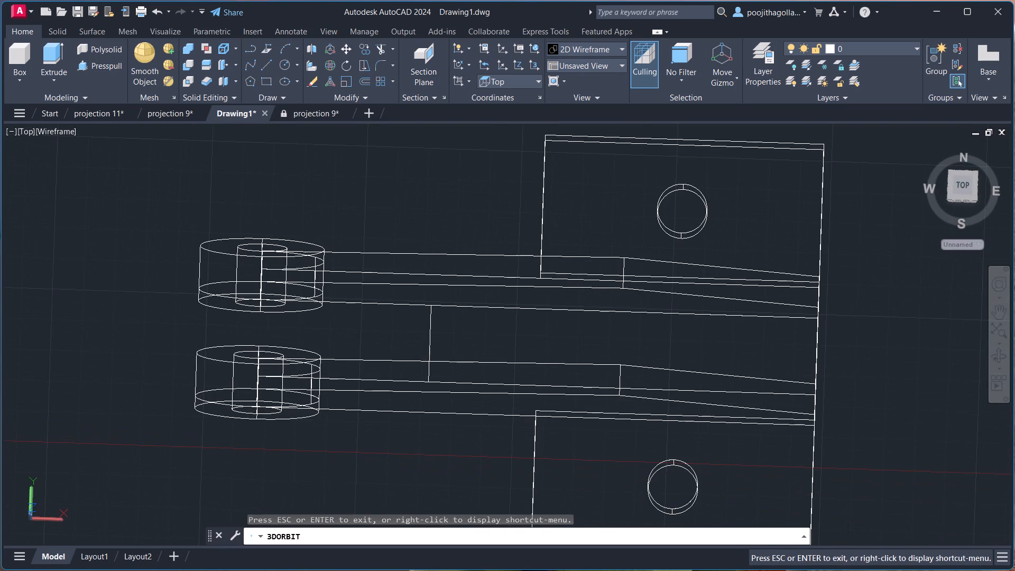
key("Escape")
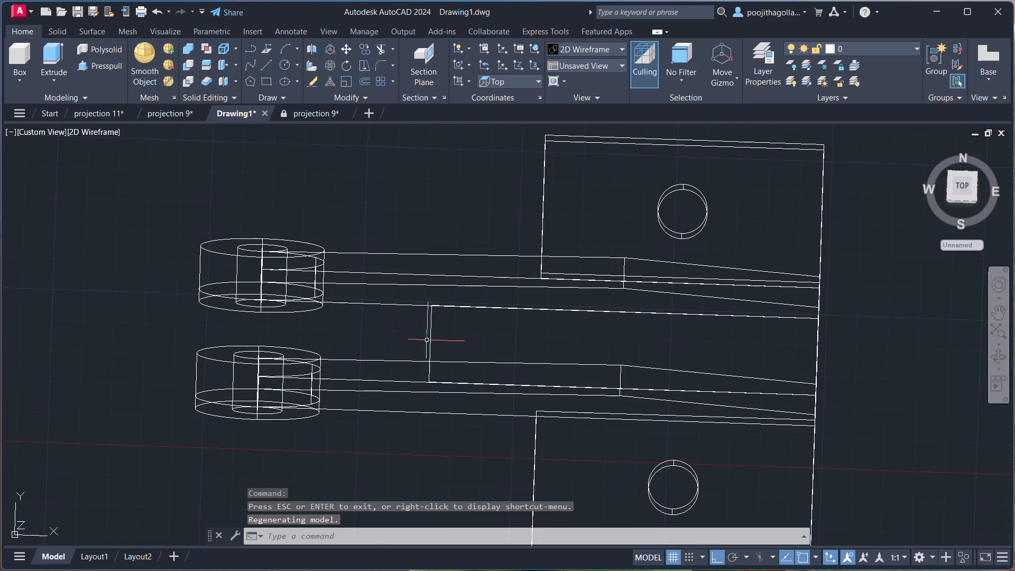
left_click_drag(437, 335, 427, 340)
left_click(412, 347)
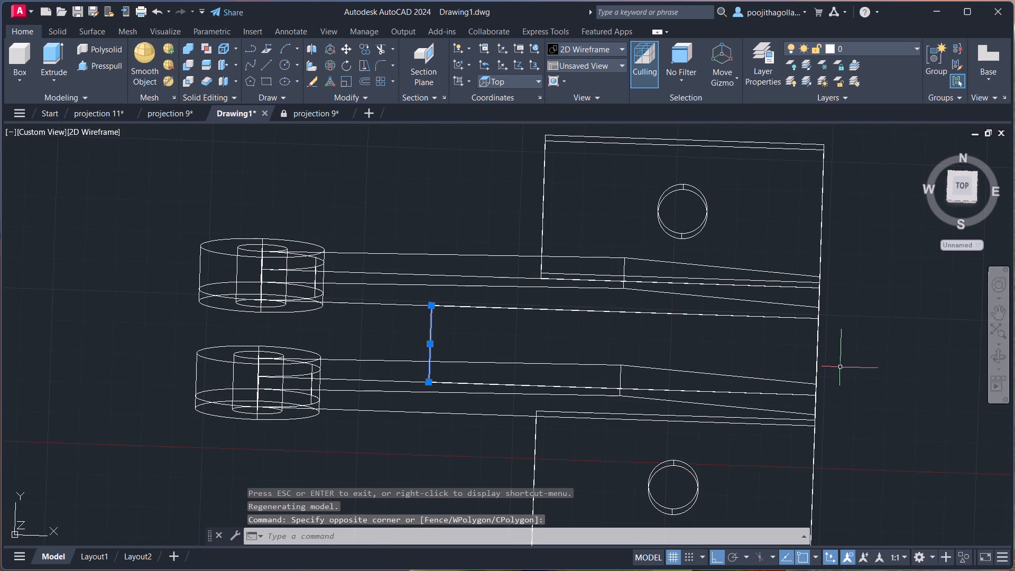
left_click(818, 345)
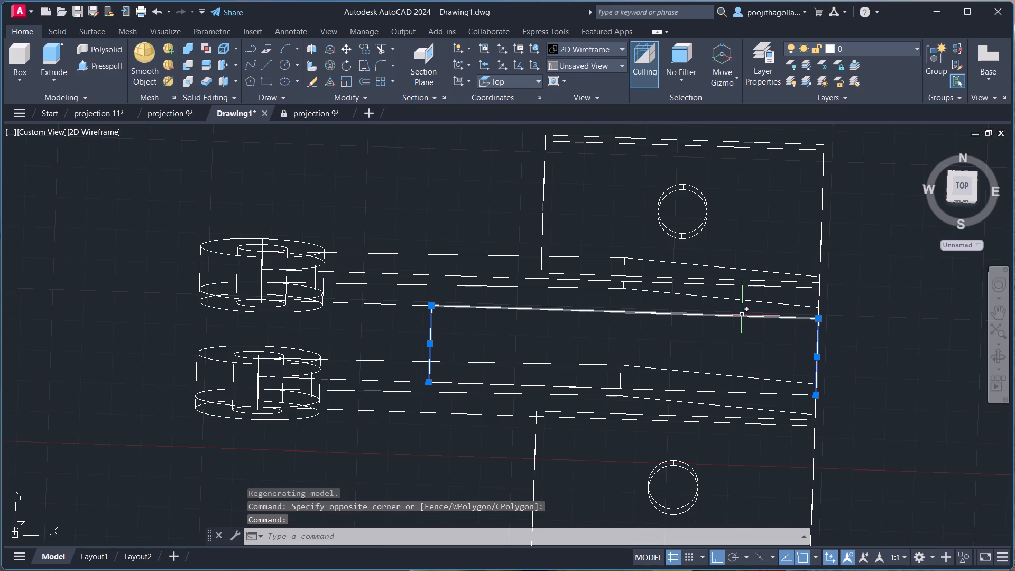
left_click(742, 315)
left_click(485, 382)
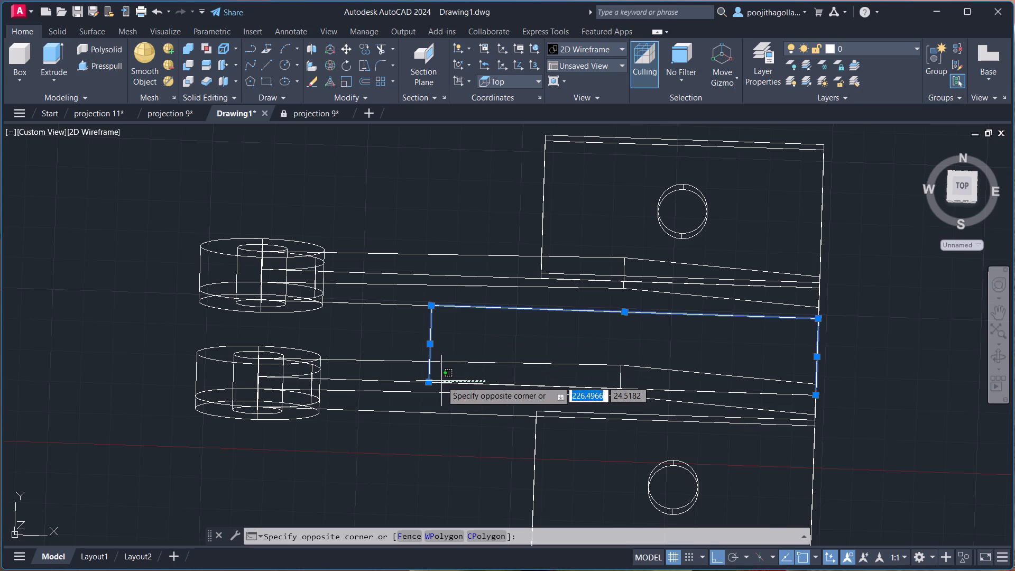
left_click(476, 373)
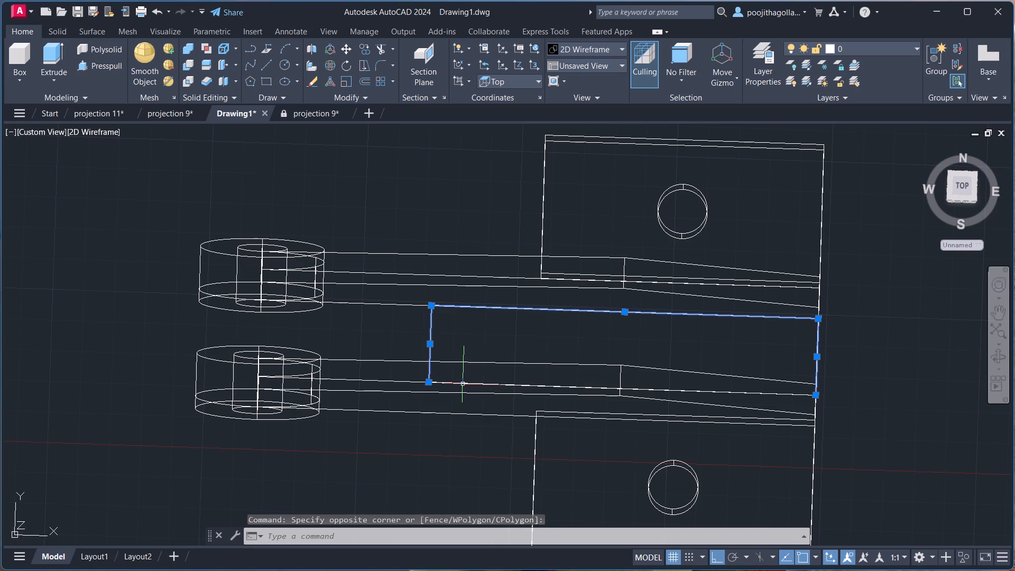
left_click(462, 384)
key("j")
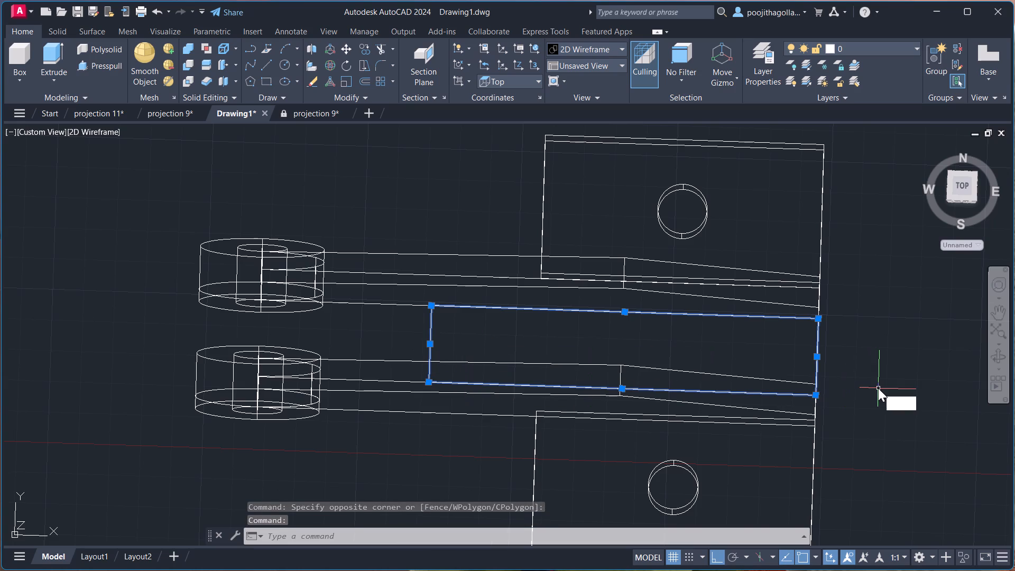
key("Return")
Display the model in Shades of Gray and Presspull the rectangle between the arms to a height of 24.
left_click(87, 128)
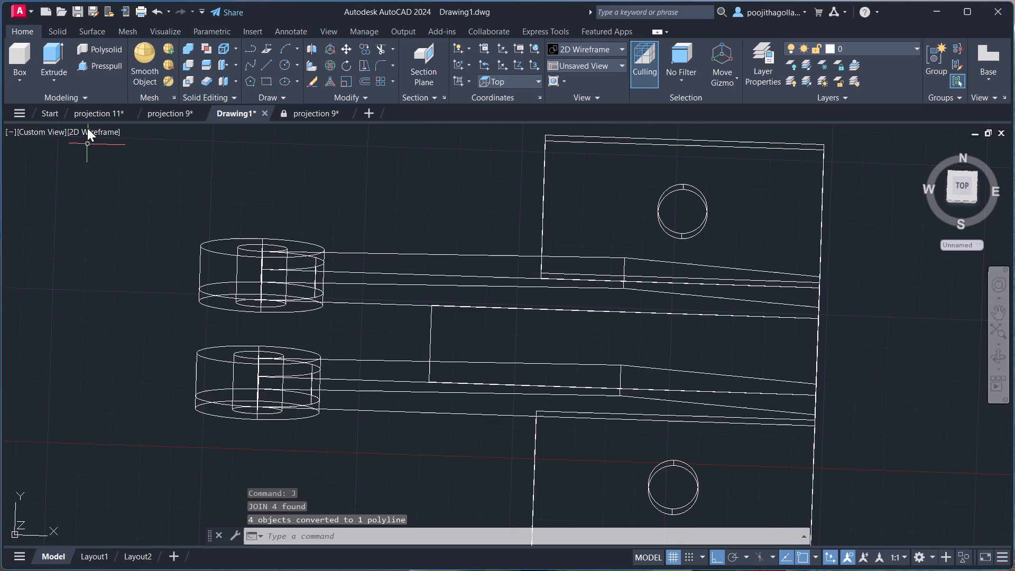
left_click(149, 248)
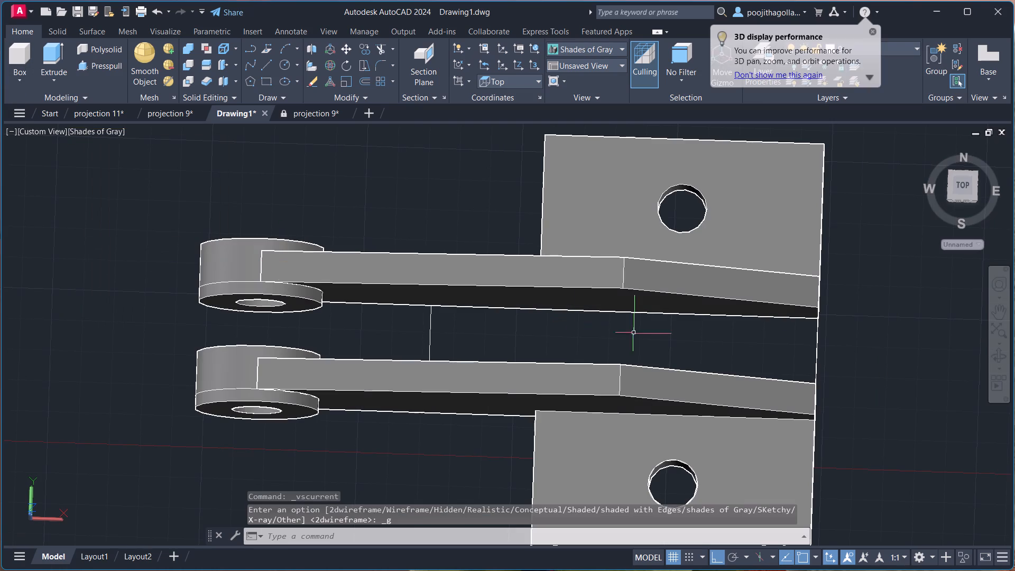
left_click(993, 355)
left_click_drag(864, 391, 822, 356)
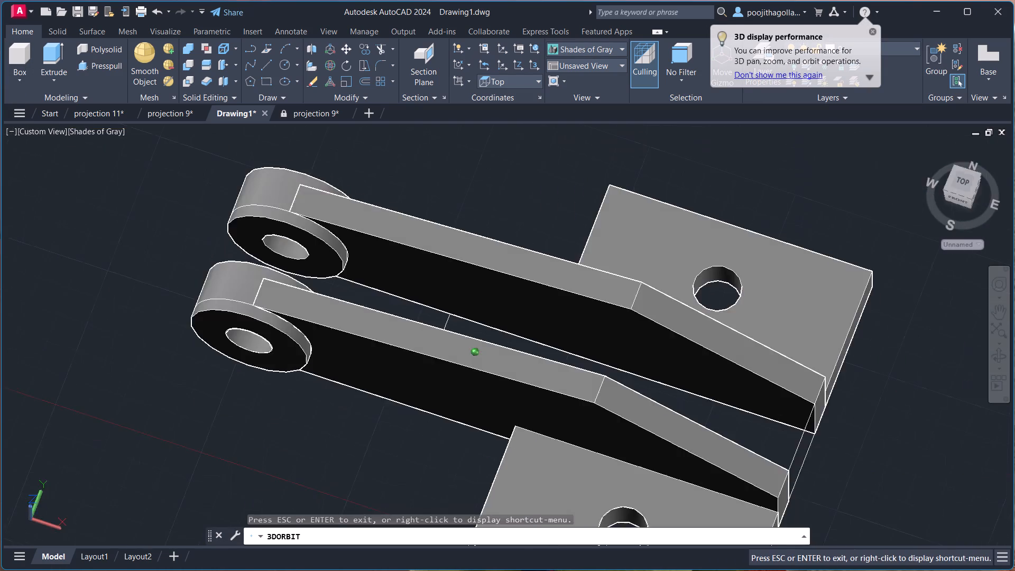
left_click_drag(822, 356, 769, 287)
left_click_drag(754, 492, 693, 337)
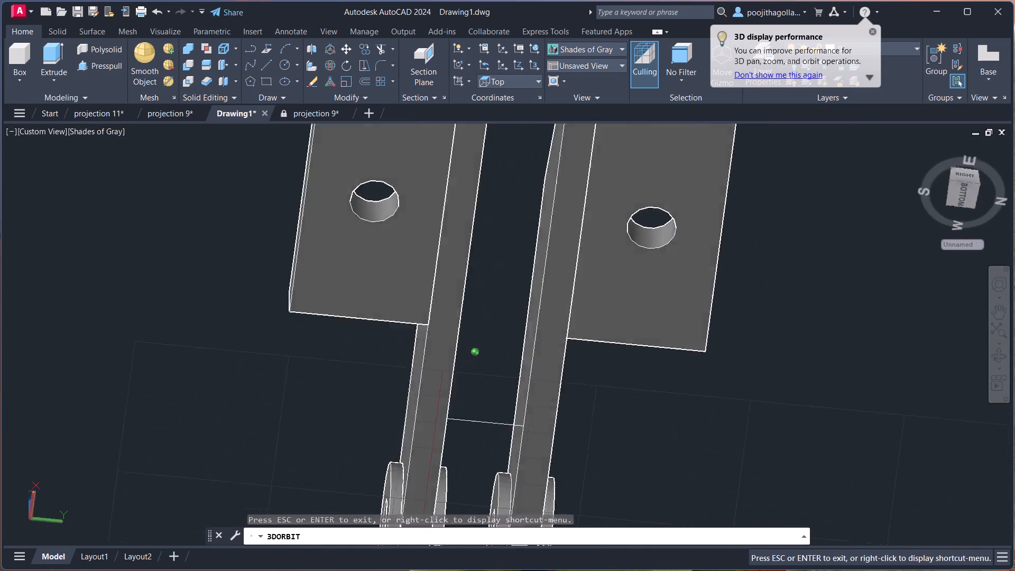
left_click_drag(693, 337, 847, 558)
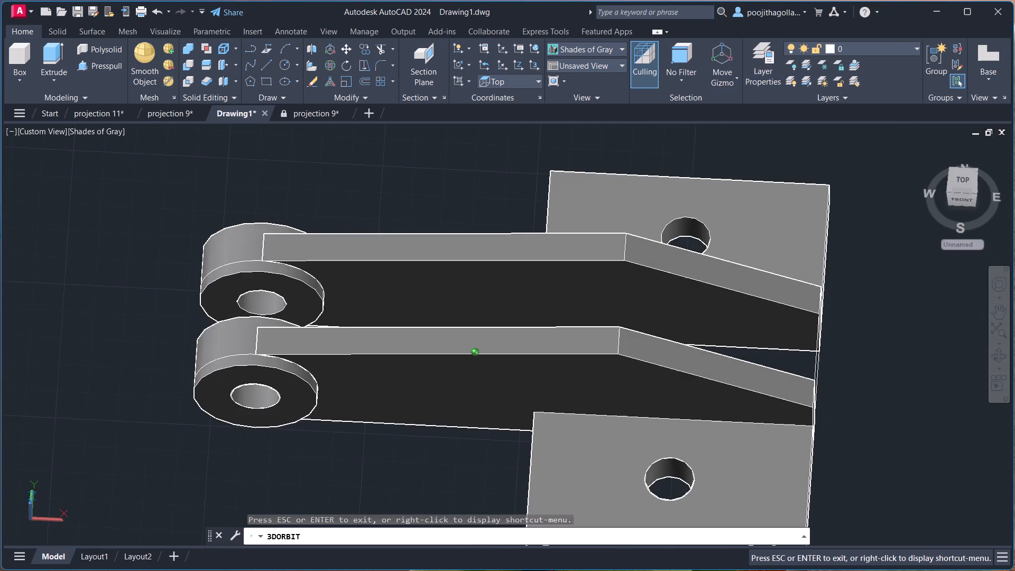
left_click_drag(847, 558, 878, 570)
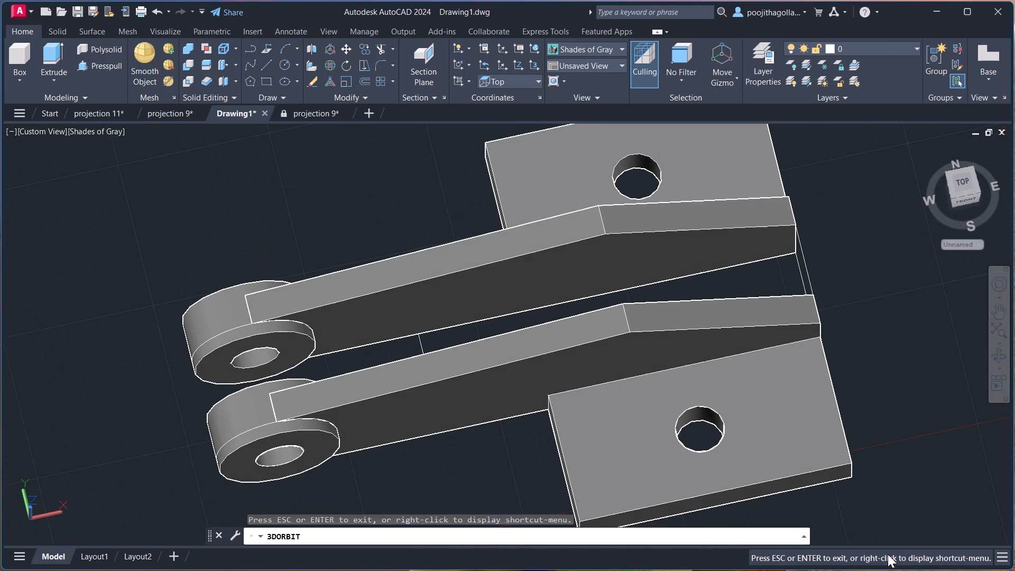
key("Escape")
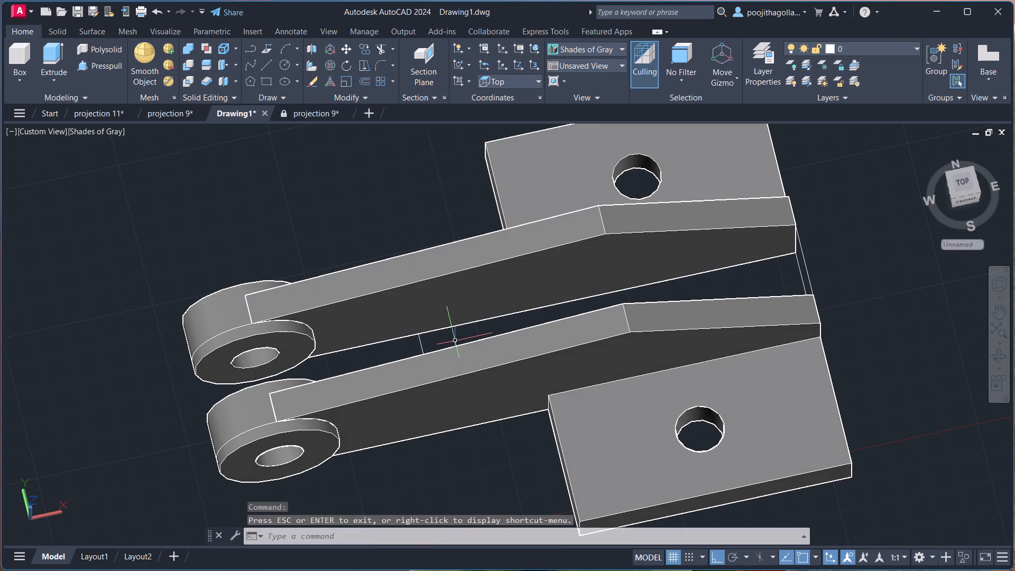
left_click(102, 67)
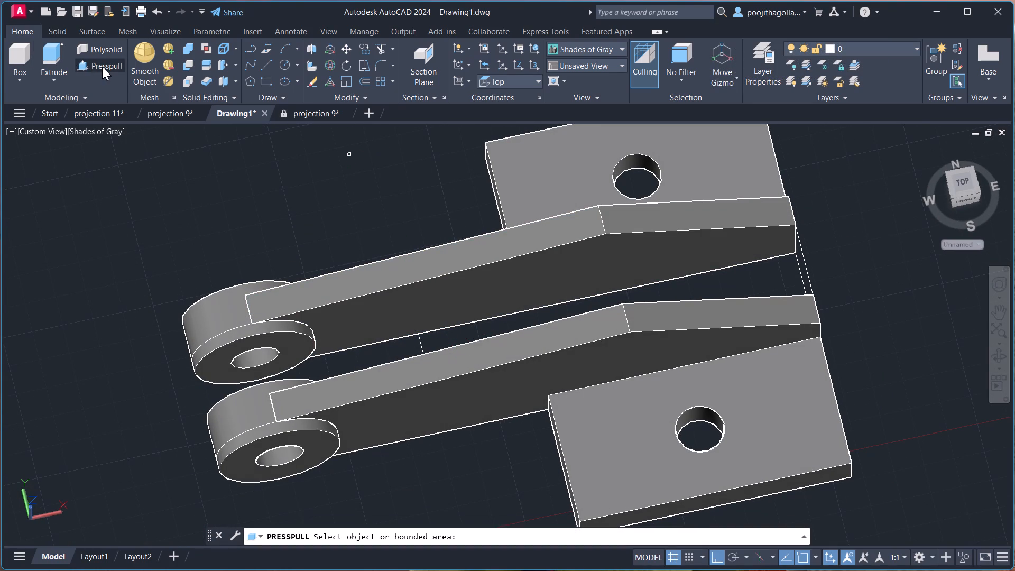
left_click(421, 345)
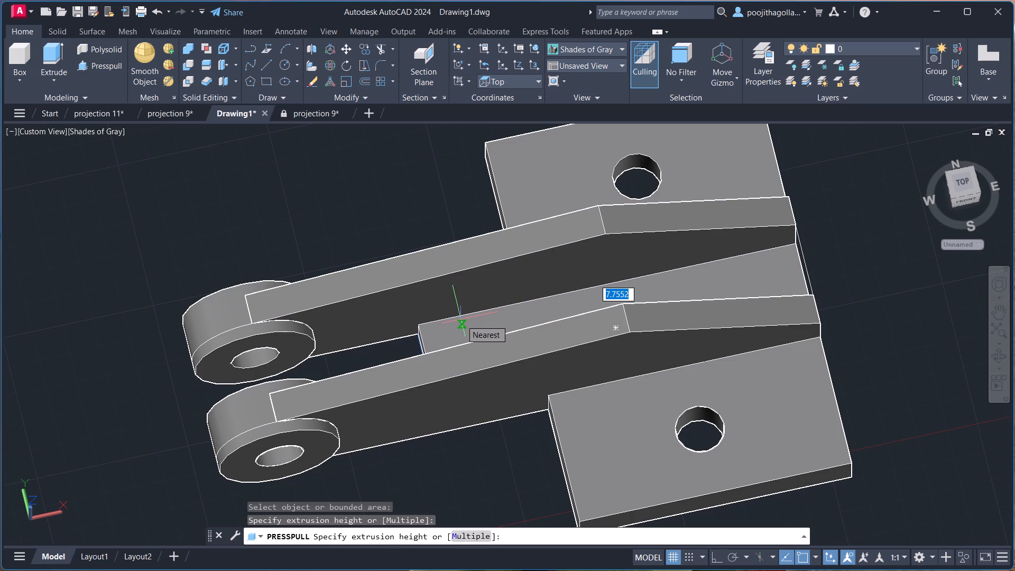
type("24")
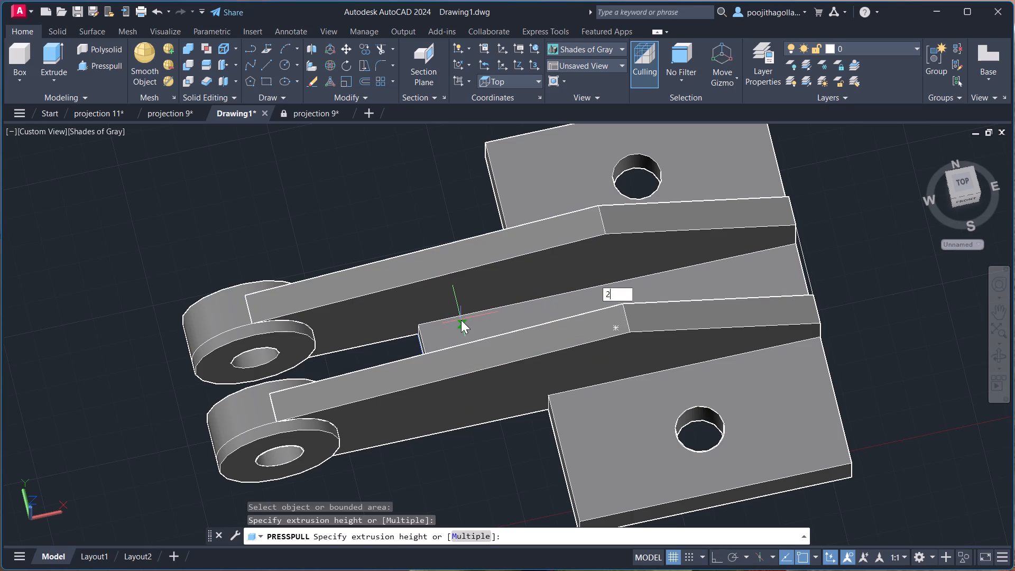
key("Return")
key("Escape")
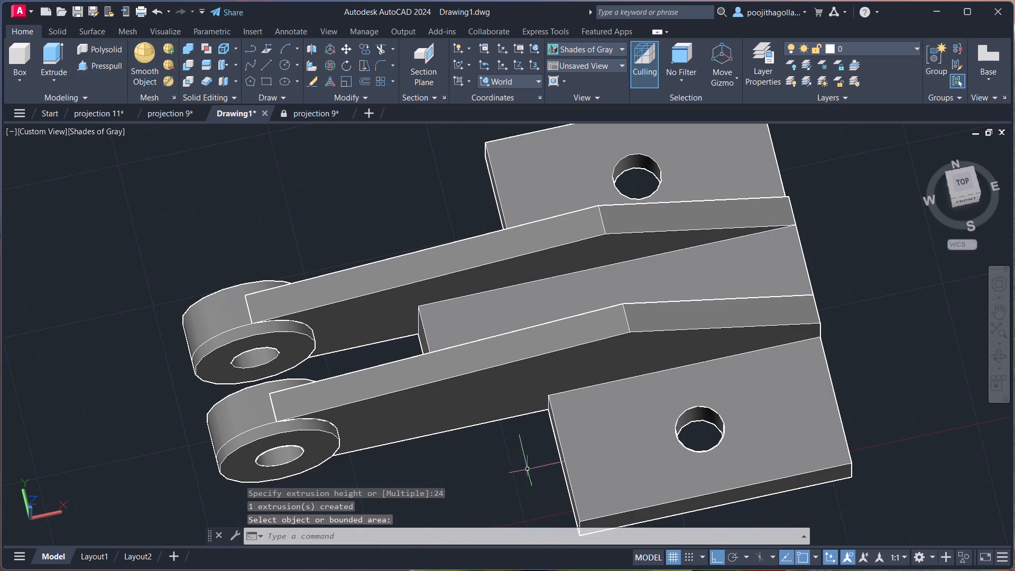
Orbit around the model to examine the connecting piece, the bossed arms and the side plates from all sides.
left_click(998, 362)
left_click_drag(919, 355, 868, 356)
scroll(868, 356, "down", 3)
middle_click_drag(894, 398, 696, 308)
left_click_drag(652, 322, 639, 290)
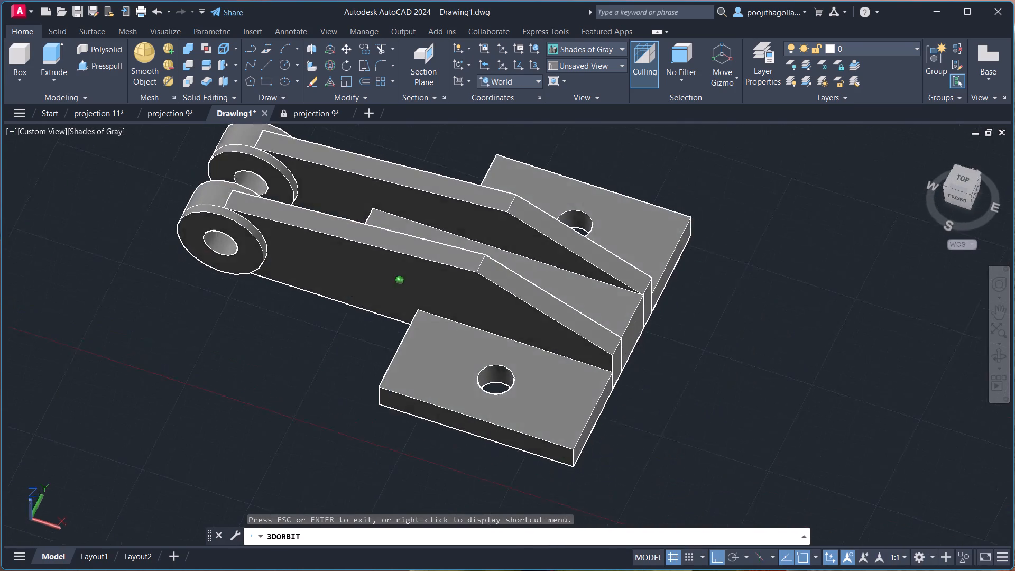
left_click_drag(639, 290, 526, 212)
left_click_drag(511, 215, 510, 217)
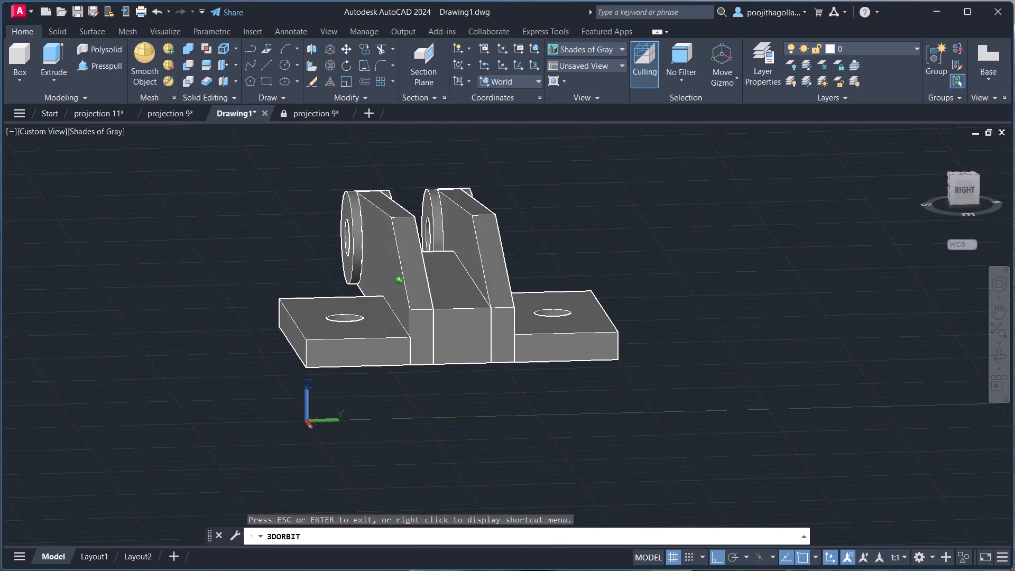
left_click_drag(510, 217, 405, 195)
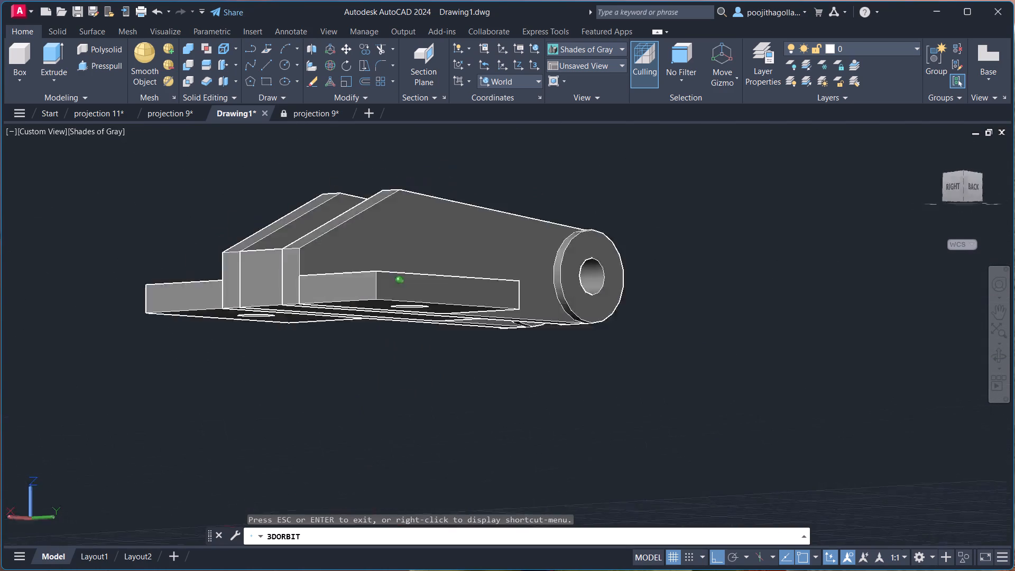
left_click_drag(405, 195, 31, 277)
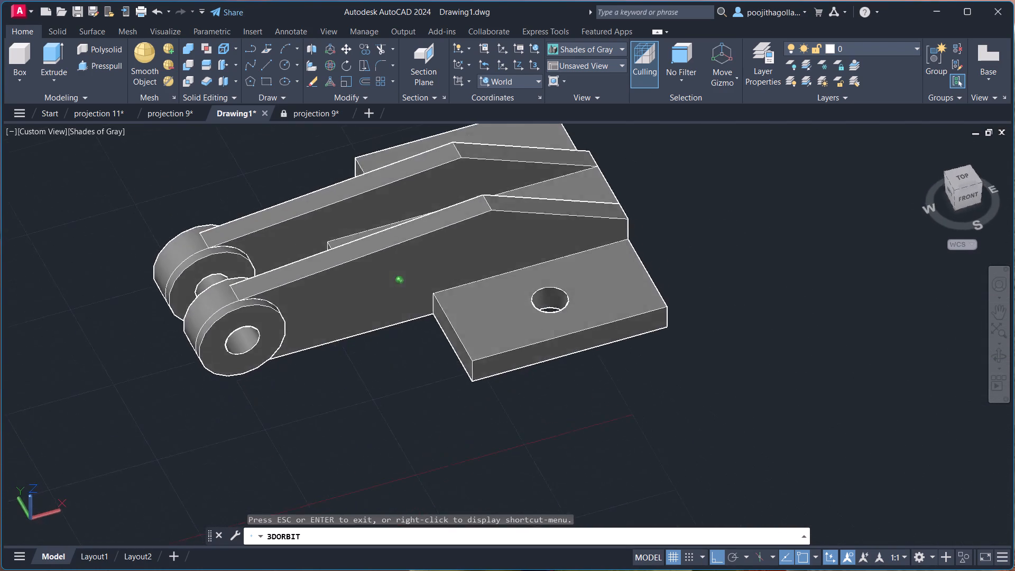
left_click_drag(31, 277, 73, 272)
key("Escape")
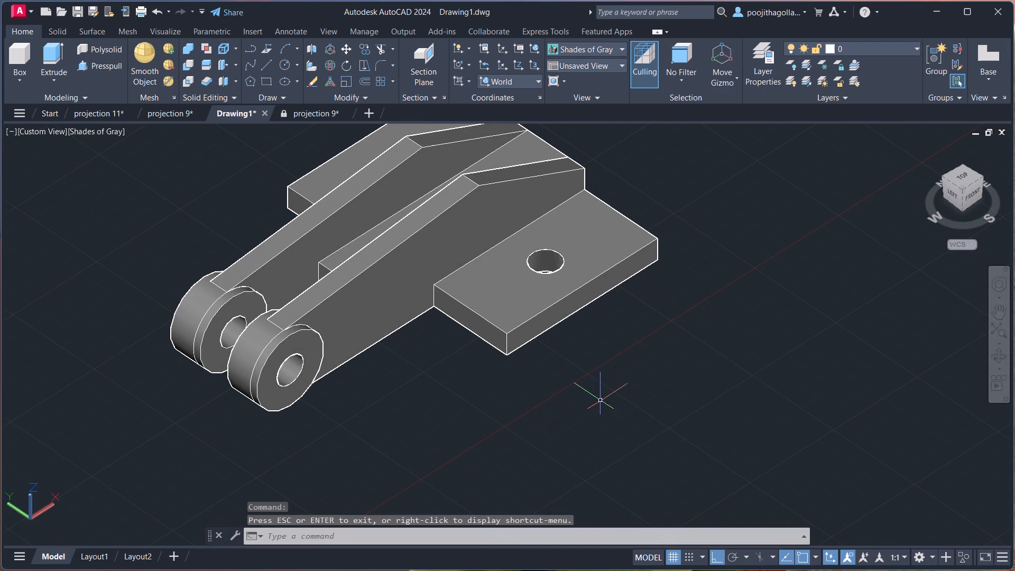
Union all the solids of the part, including arms, bosses, side plates and connecting piece, into one solid.
middle_click_drag(602, 401, 614, 454)
type("uni")
key("Return")
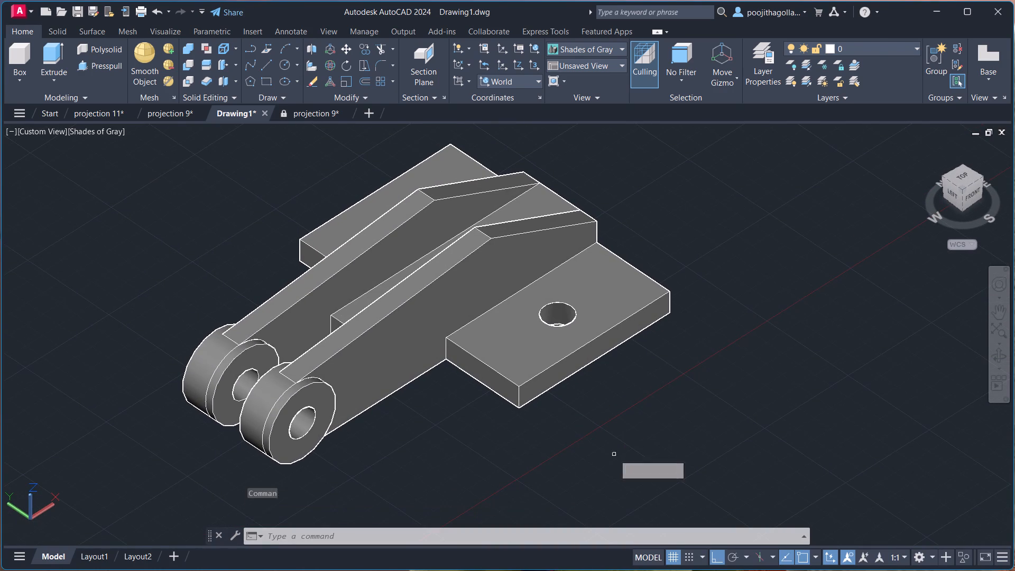
scroll(660, 337, "down", 1)
left_click(704, 178)
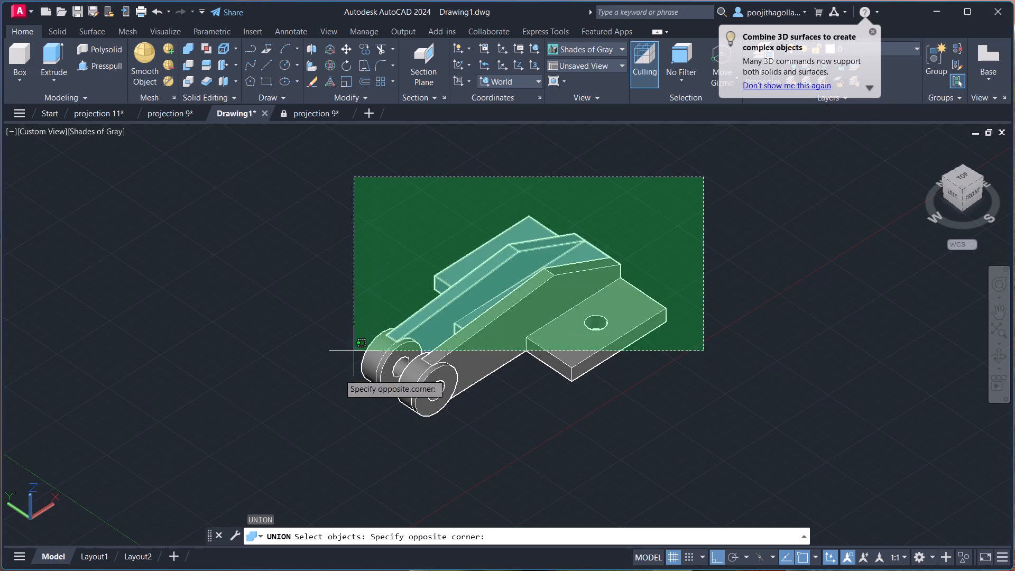
left_click(293, 435)
key("Return")
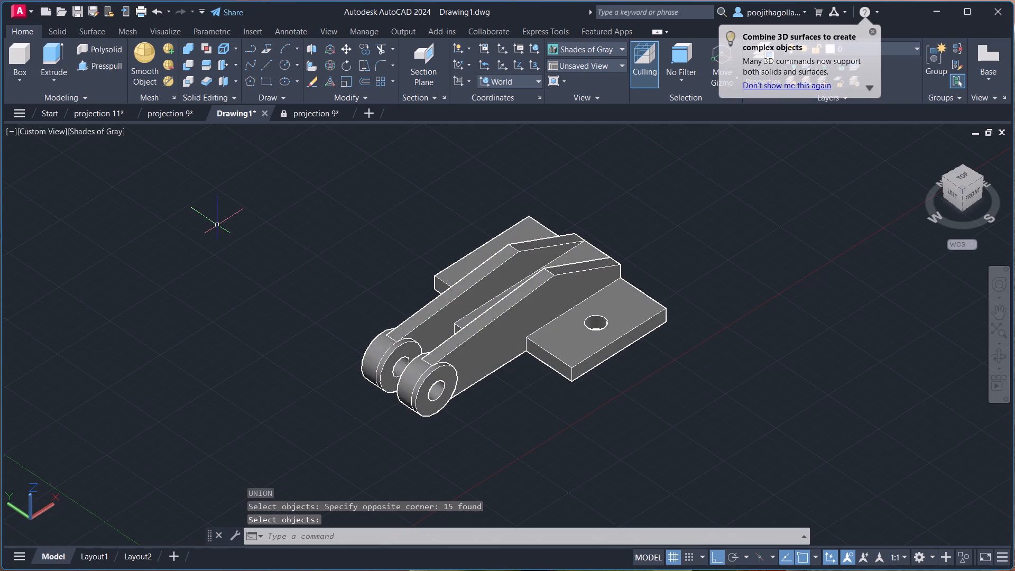
Save the drawing in the CAD folder under the file name projection 112.
key("ctrl+s")
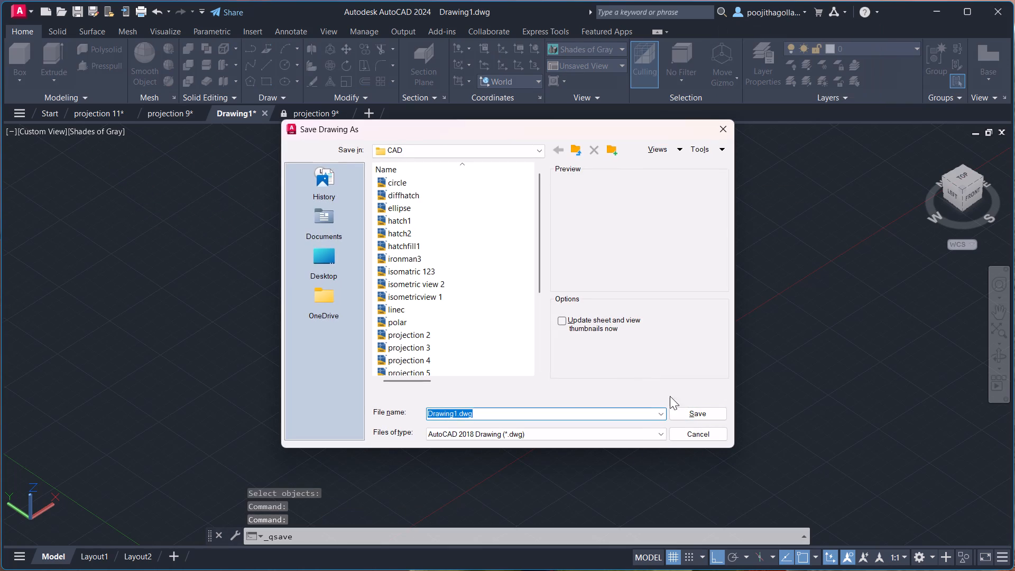
scroll(407, 214, "down", 4)
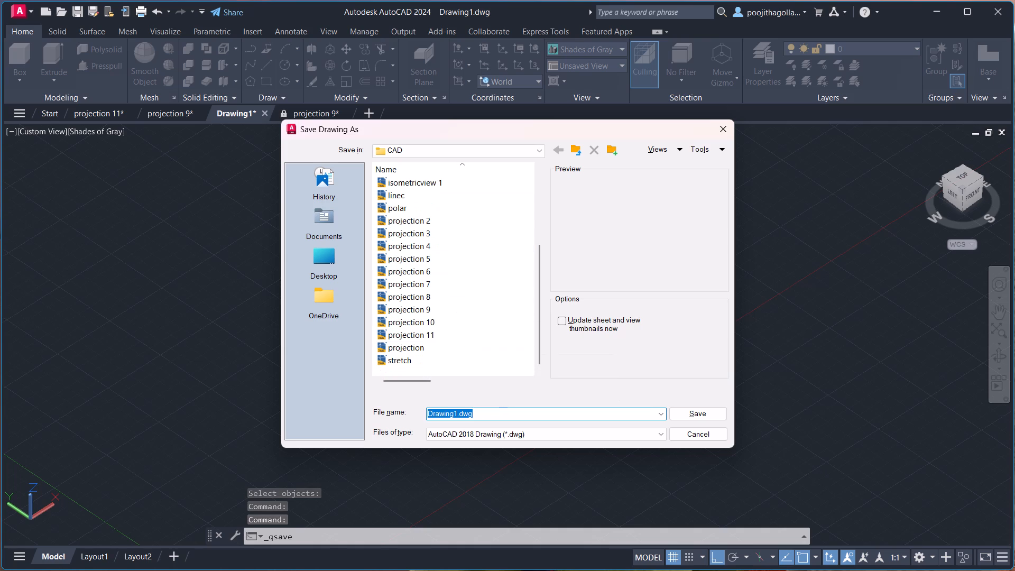
type("projecton")
key("space")
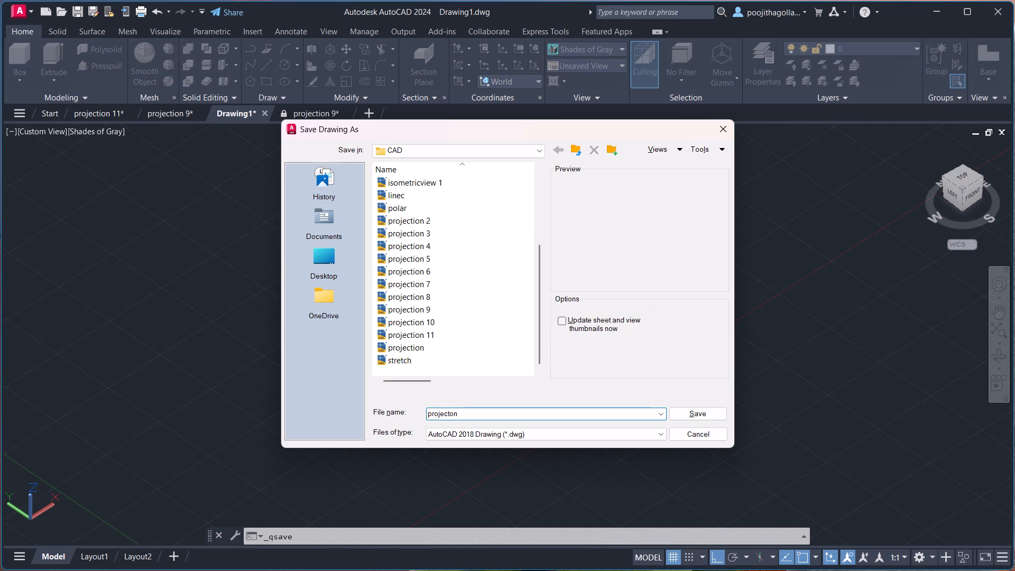
key("BackSpace")
key("BackSpace")
key("BackSpace")
type("ion")
key("space")
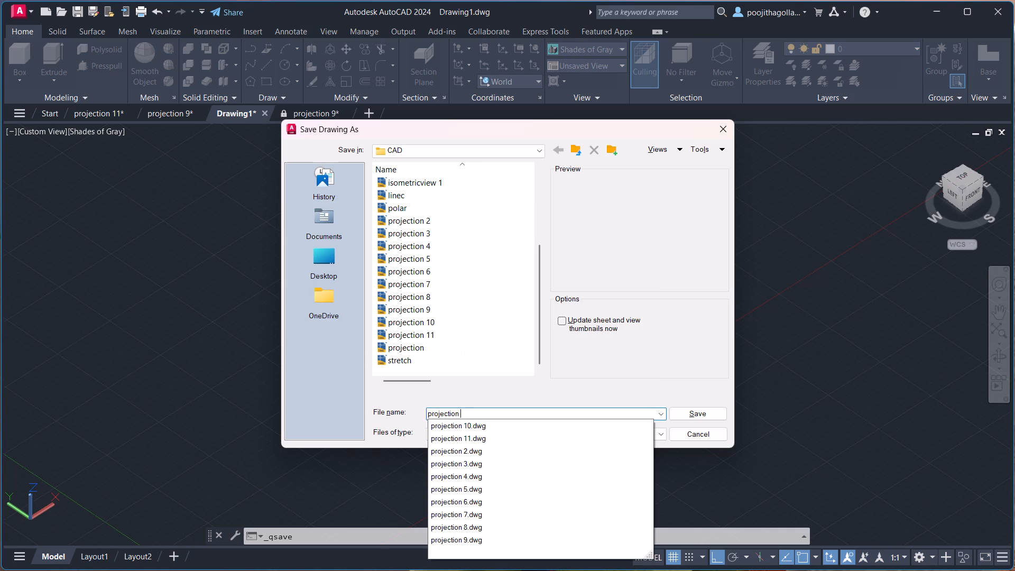
type("11")
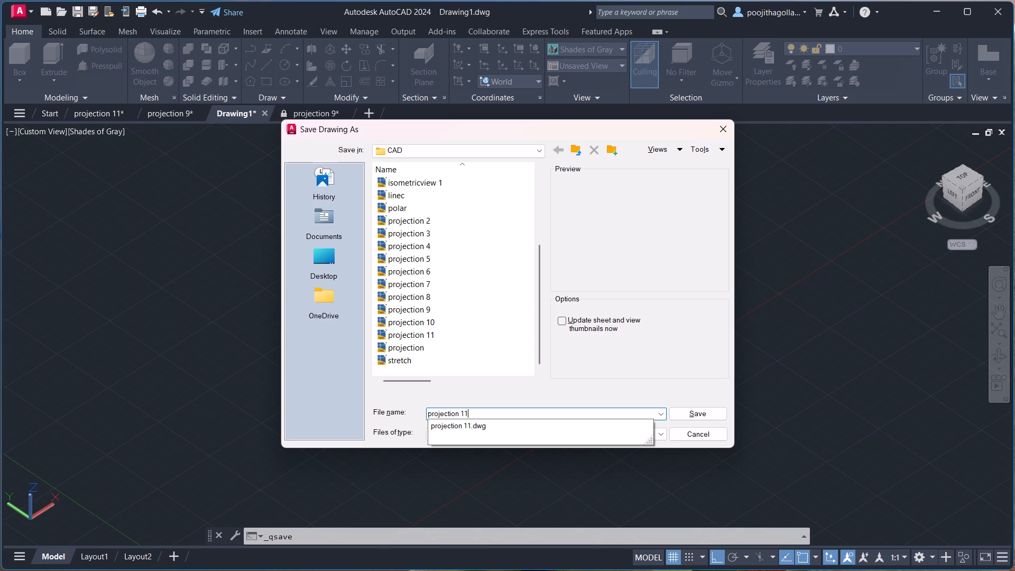
key("2")
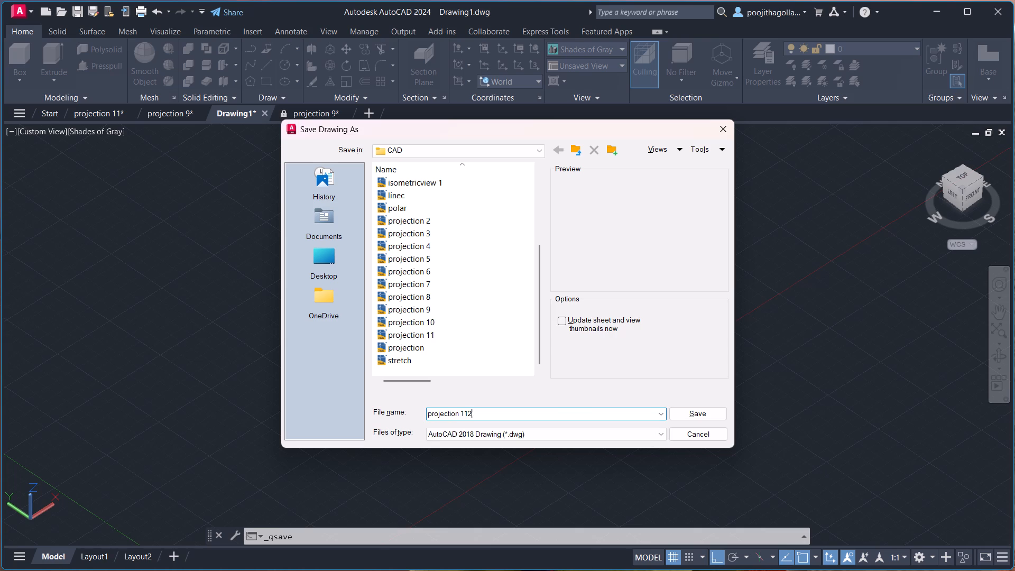
key("Return")
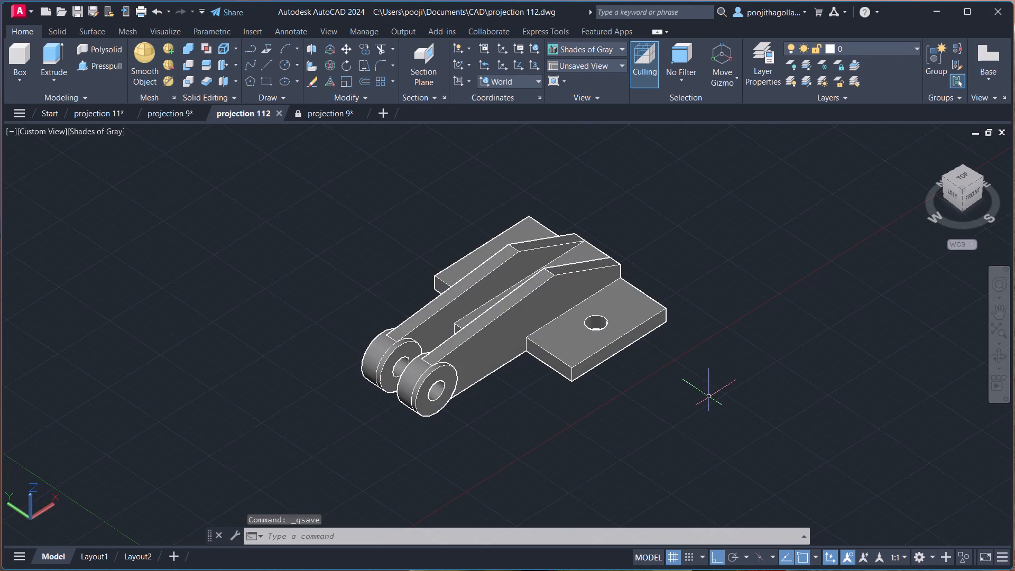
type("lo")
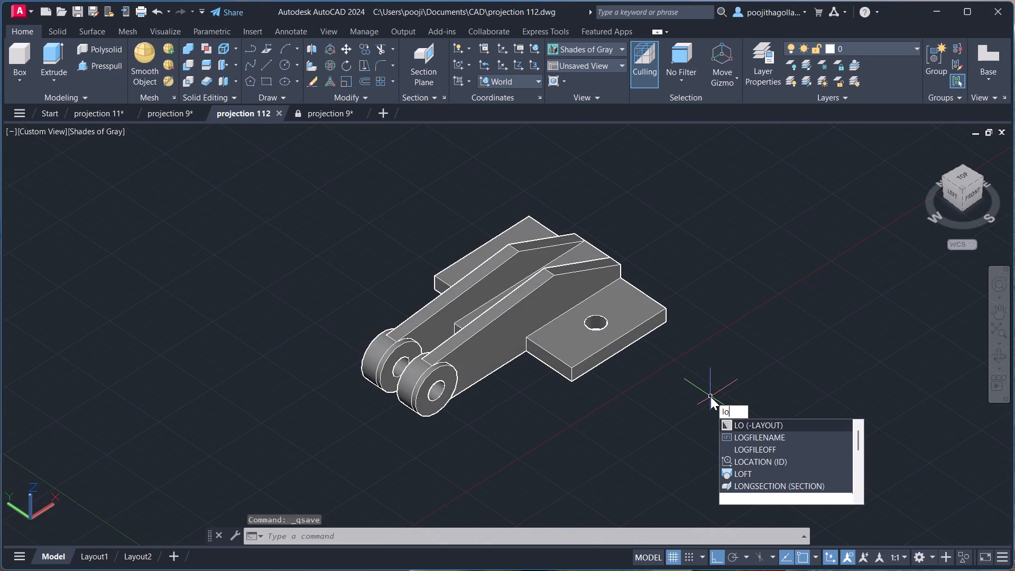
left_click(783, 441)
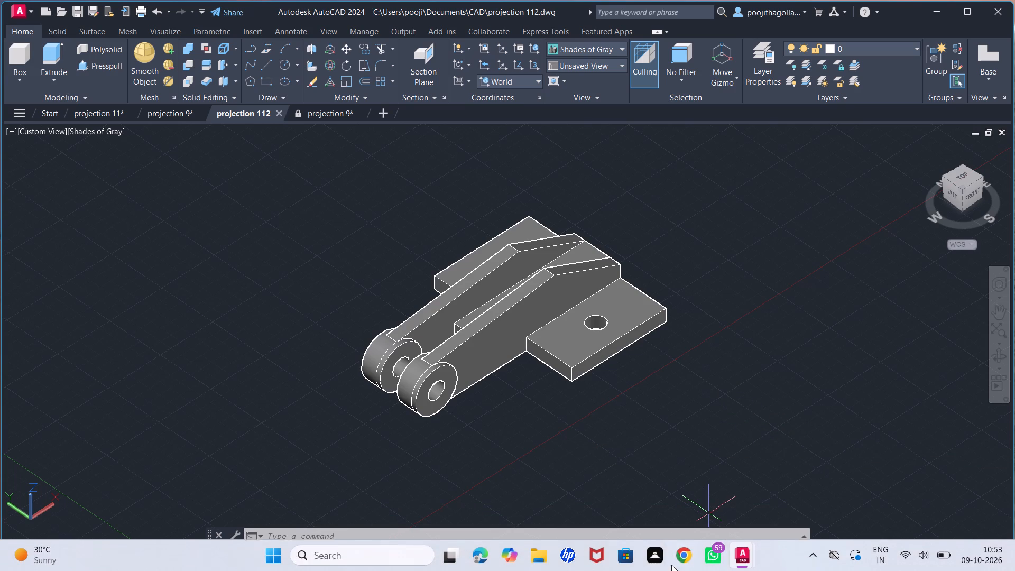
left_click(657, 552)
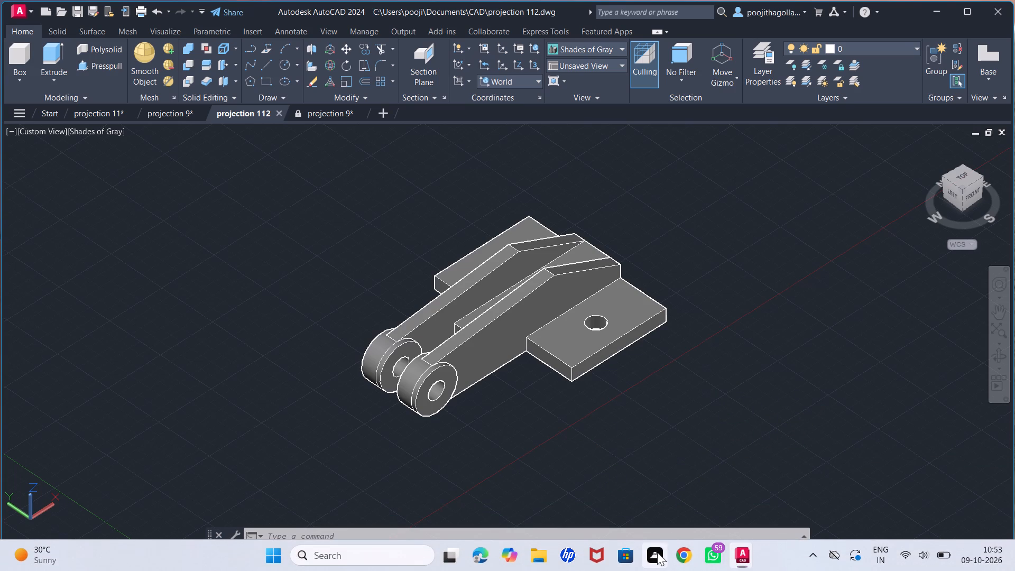